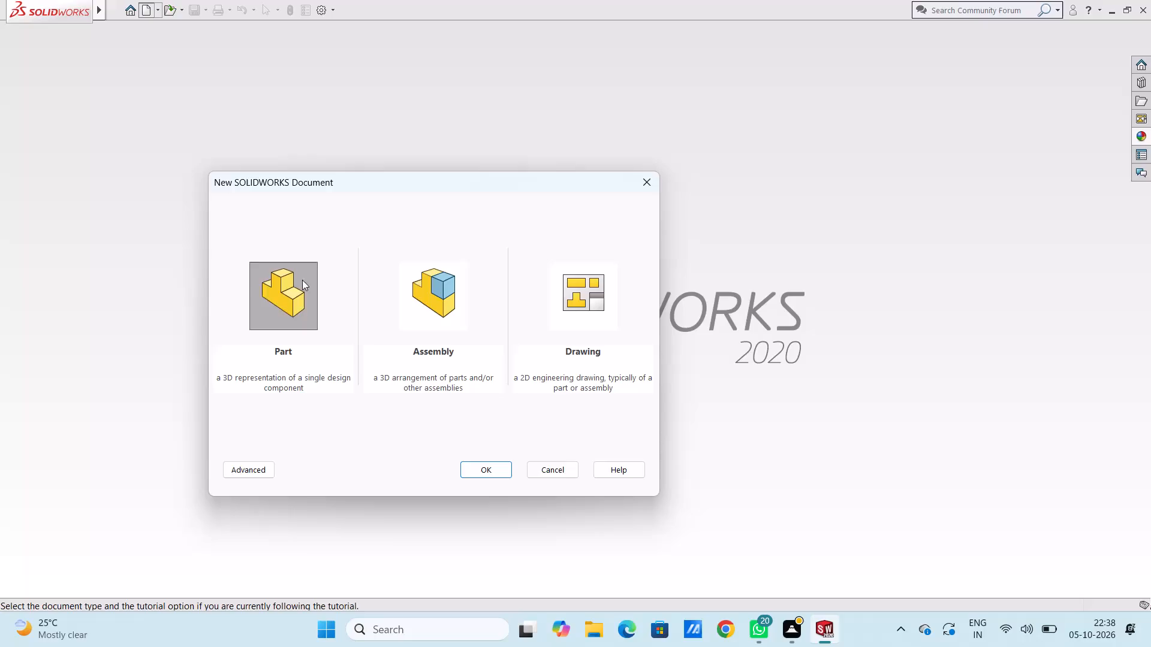
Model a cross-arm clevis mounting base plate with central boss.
Create a new part document.
click(468, 470)
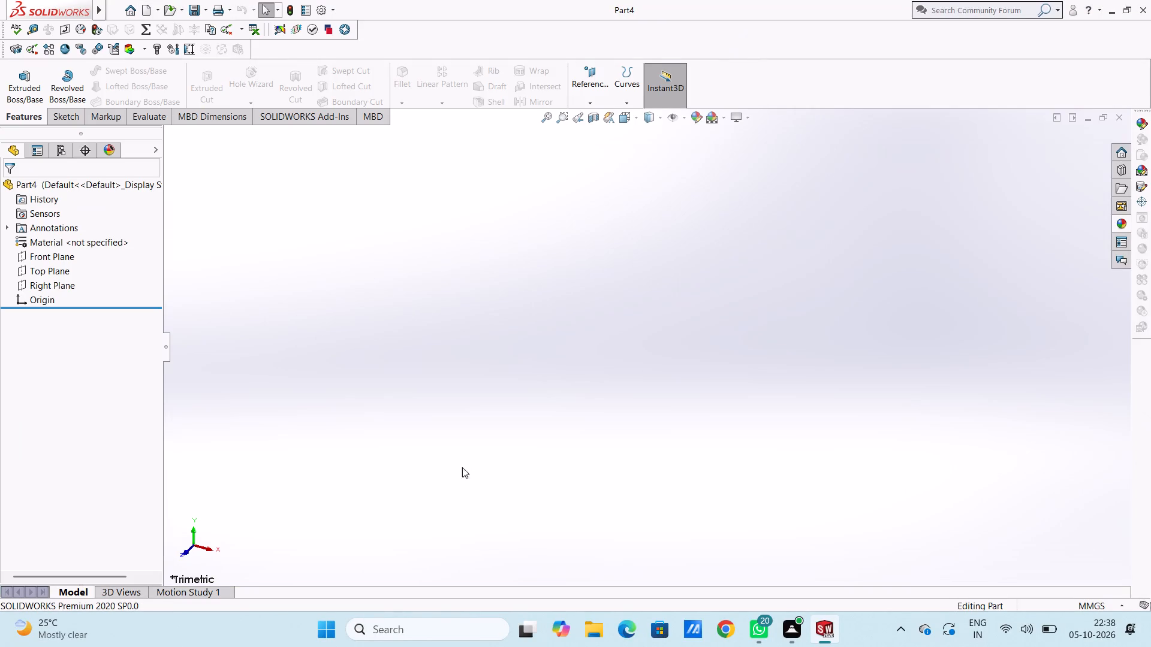
Start a sketch on the Top Plane.
click(62, 266)
click(76, 251)
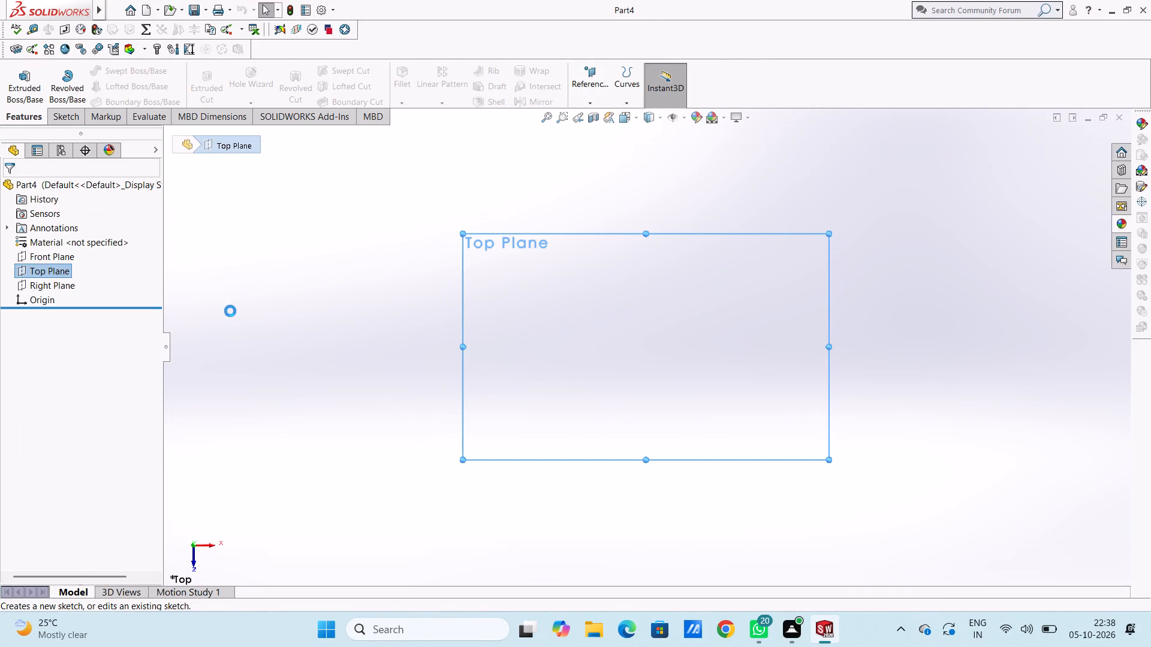
click(230, 311)
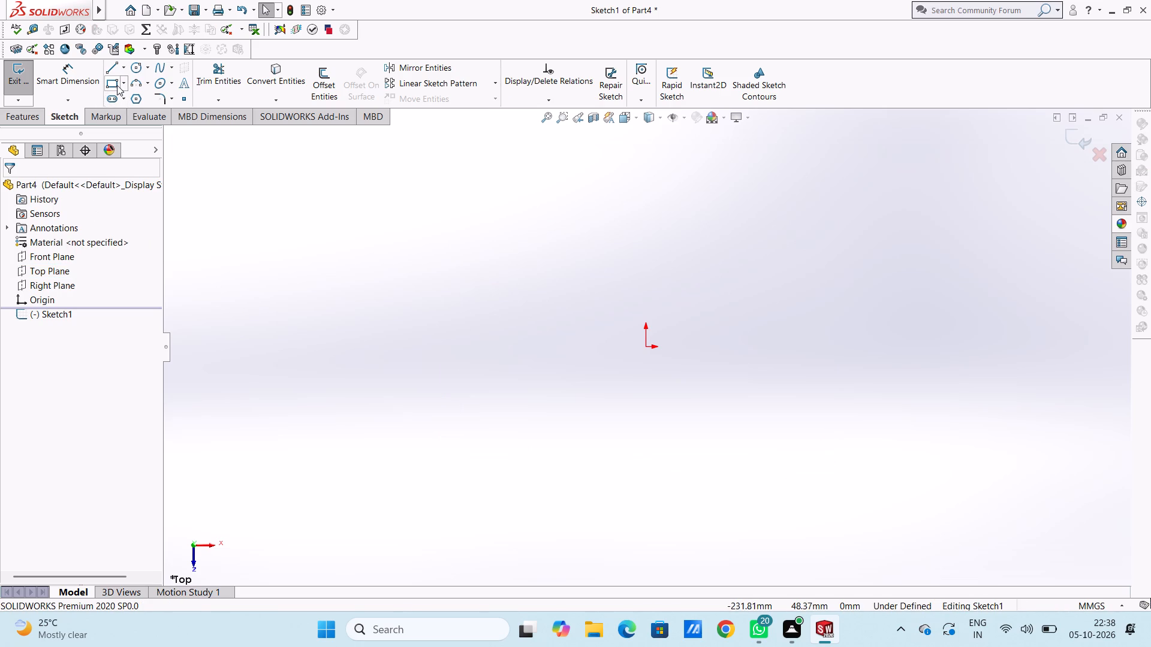
Sketch a center rectangle on the origin, 154 mm wide and 154 mm high.
click(123, 86)
click(118, 111)
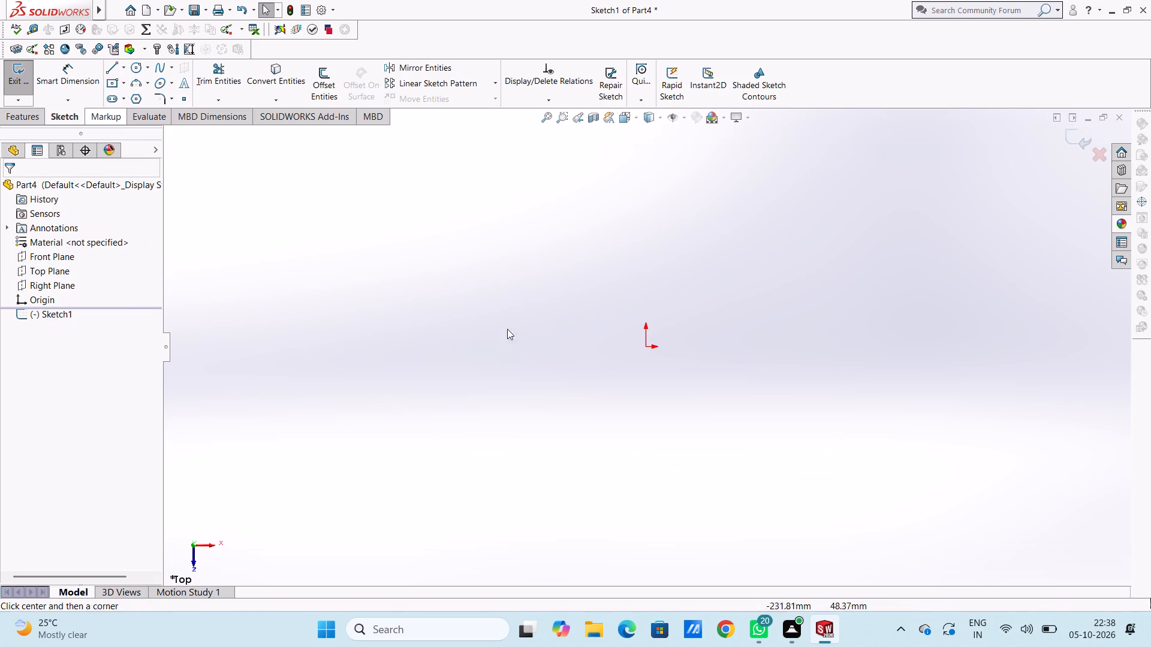
click(644, 347)
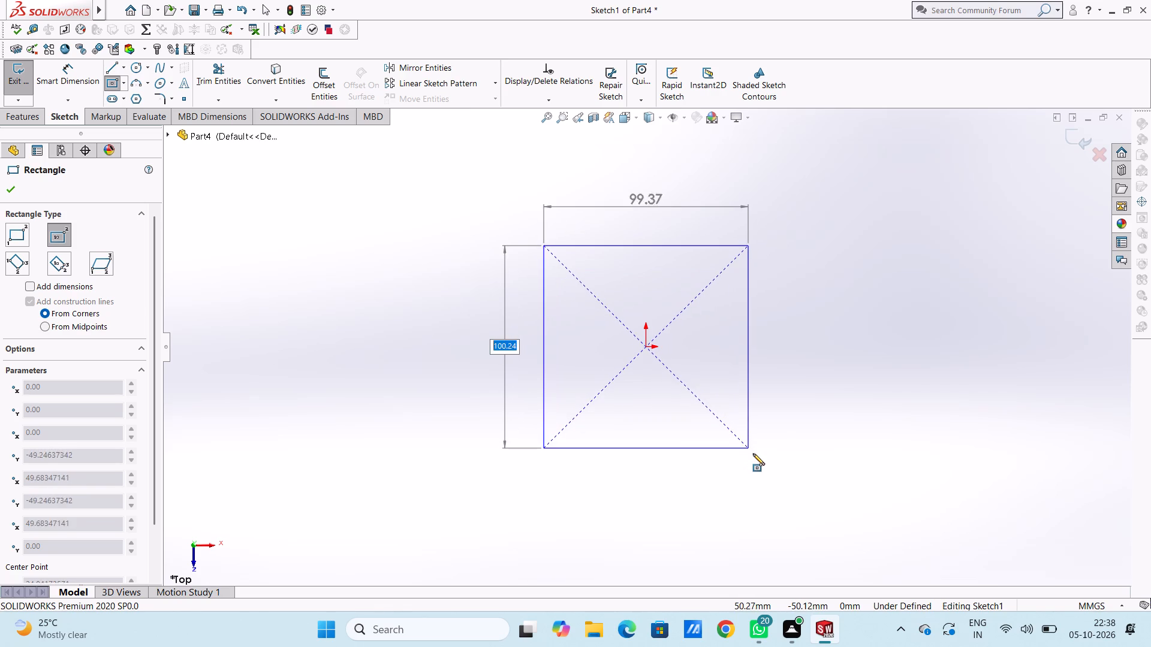
text(154)
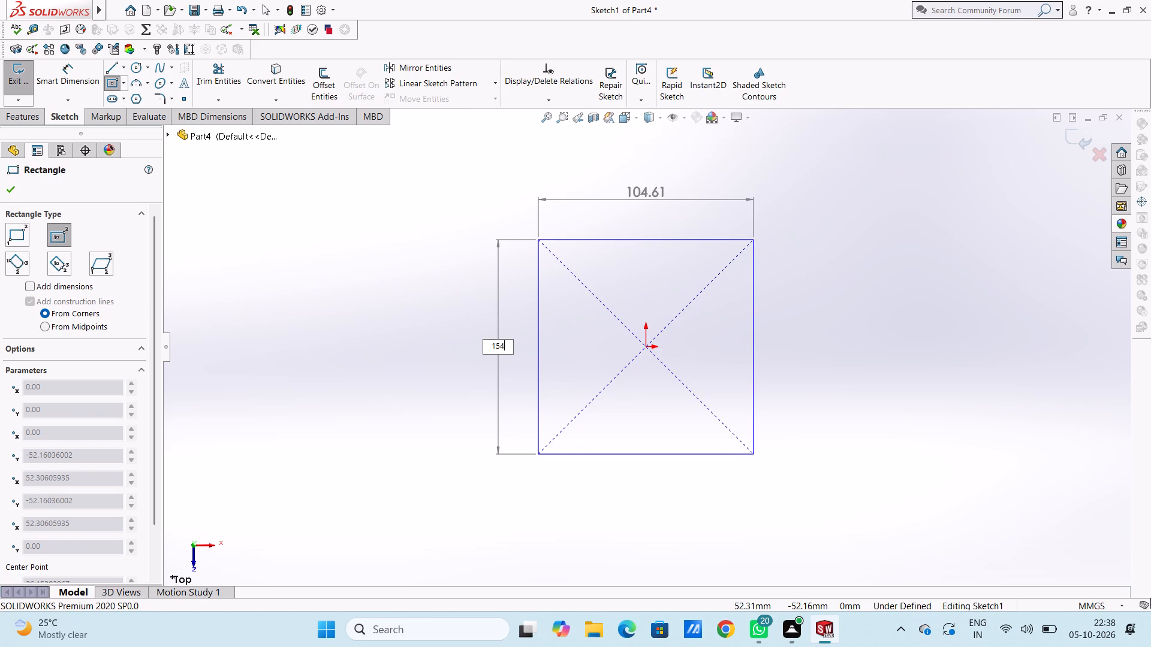
key(Return)
text(154)
key(Return)
scroll(754, 454, up, 4)
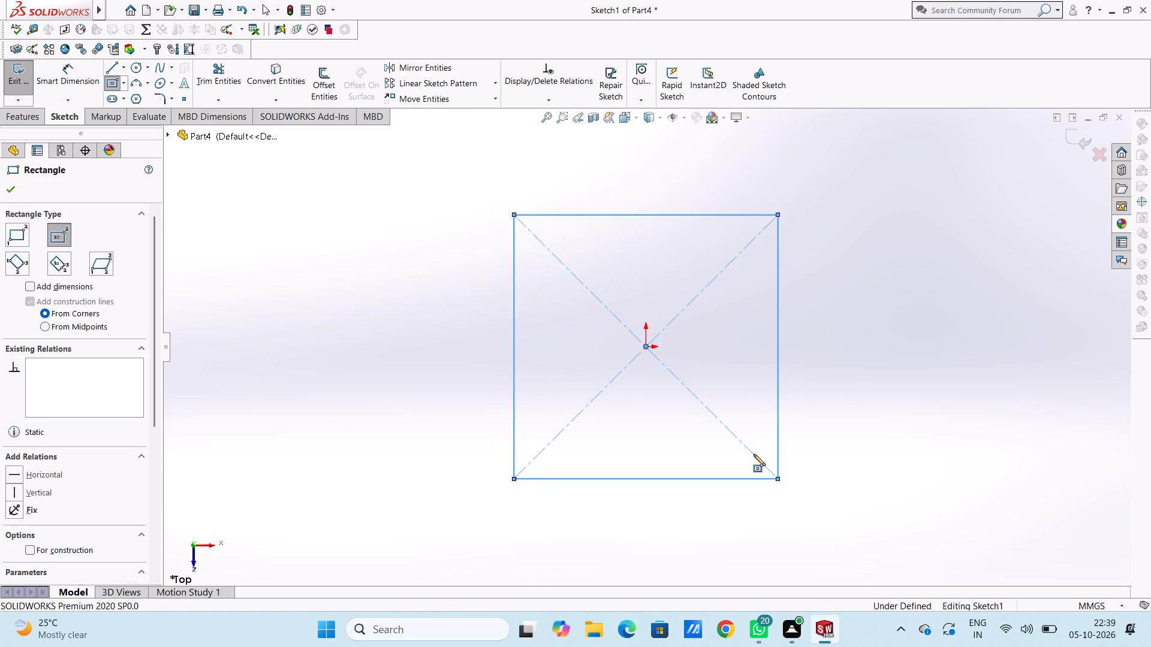
click(18, 190)
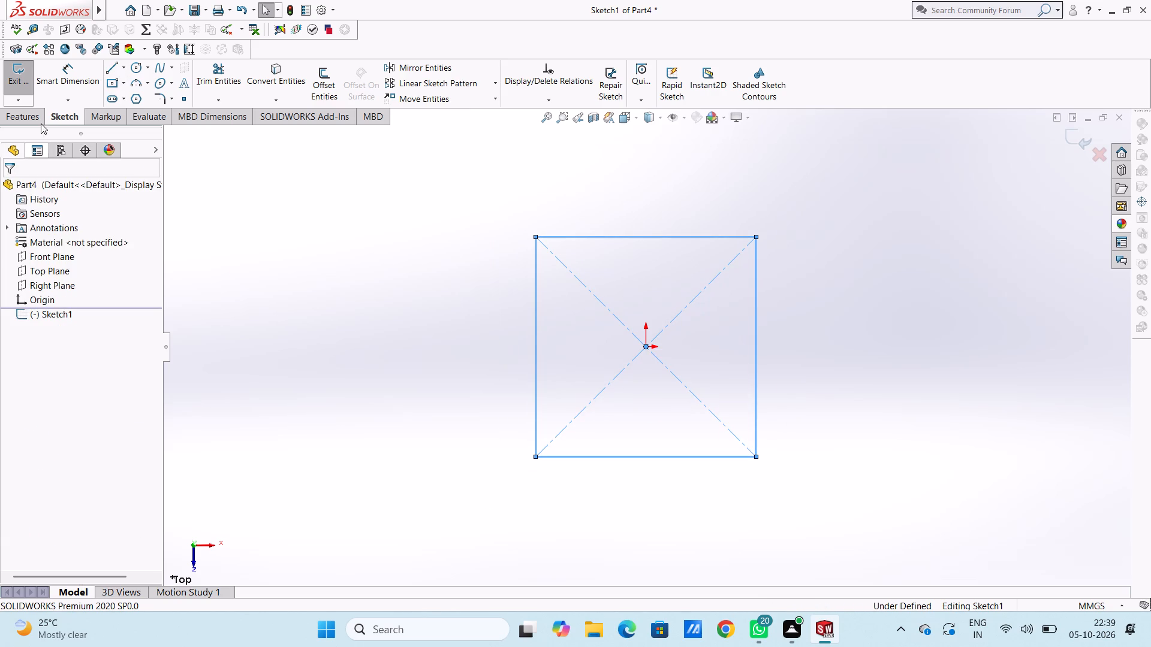
Dimension the rectangle's left vertical side at 154 mm, placing the dimension outside the profile.
click(75, 67)
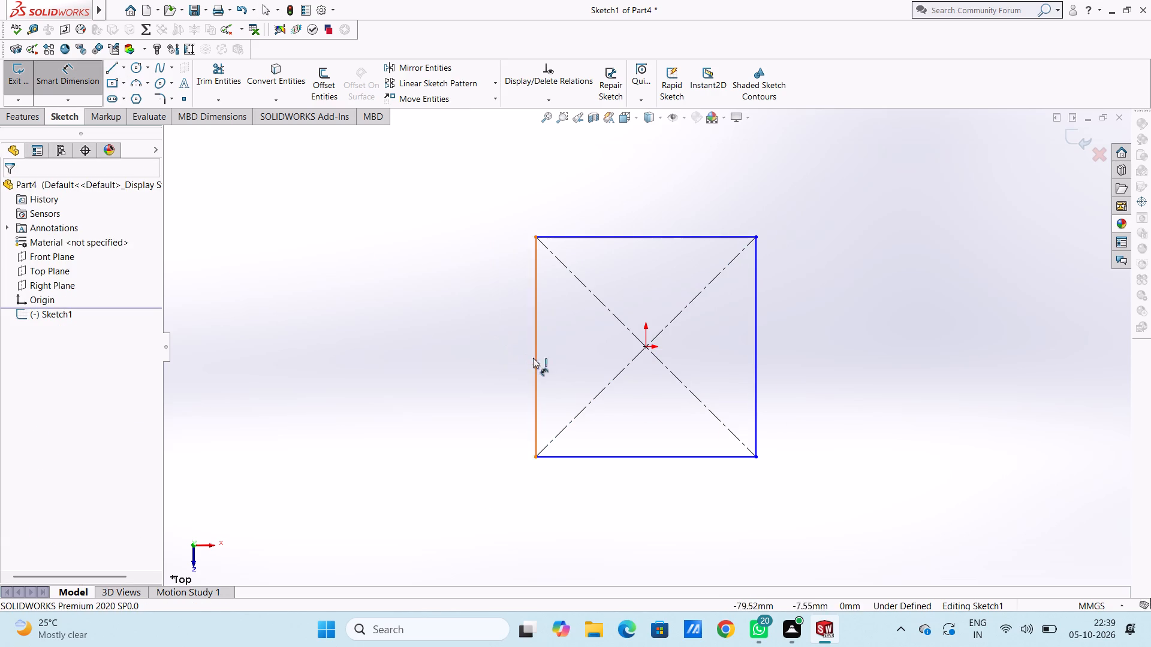
click(534, 359)
click(397, 334)
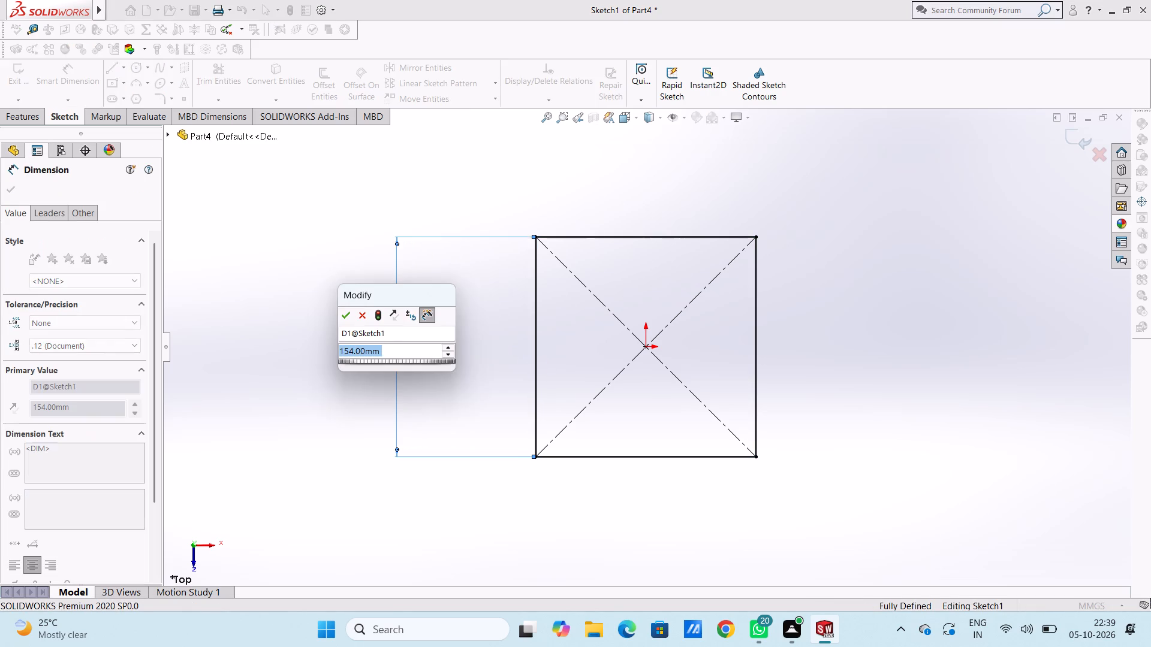
click(346, 311)
click(308, 340)
middle_drag(341, 401, 324, 350)
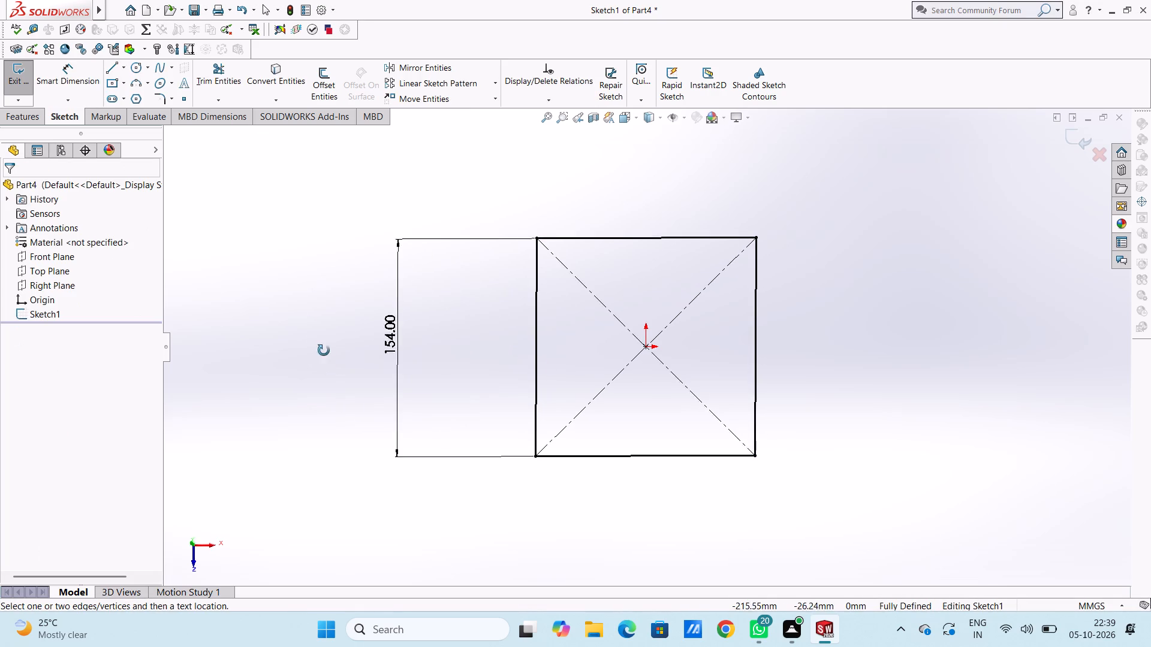
middle_drag(324, 350, 299, 313)
scroll(306, 321, up, 1)
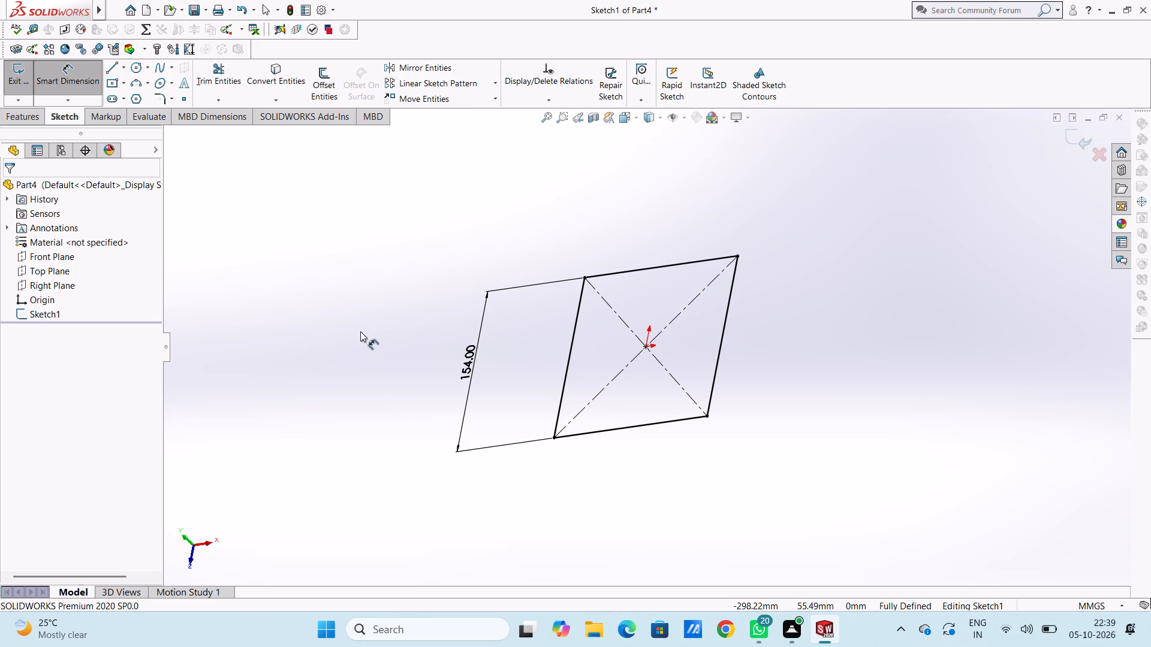
key(Escape)
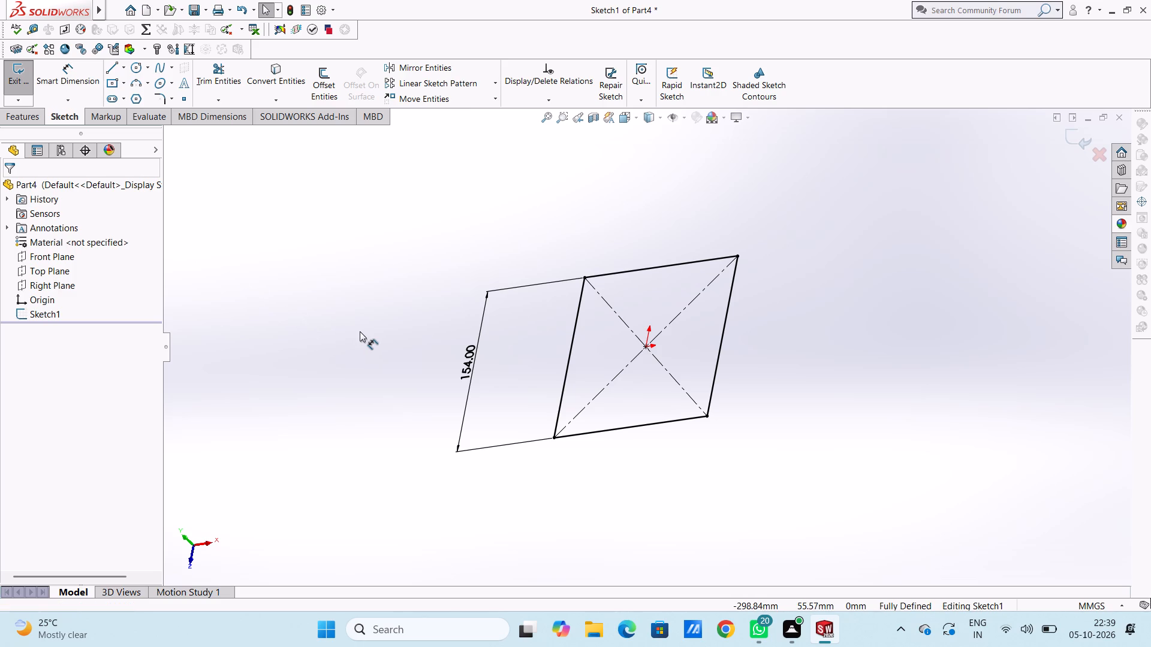
Round all four corners of the square with 26 mm sketch fillets, accepting the removal of equal-length relations.
key(ctrl+5)
scroll(360, 331, up, 2)
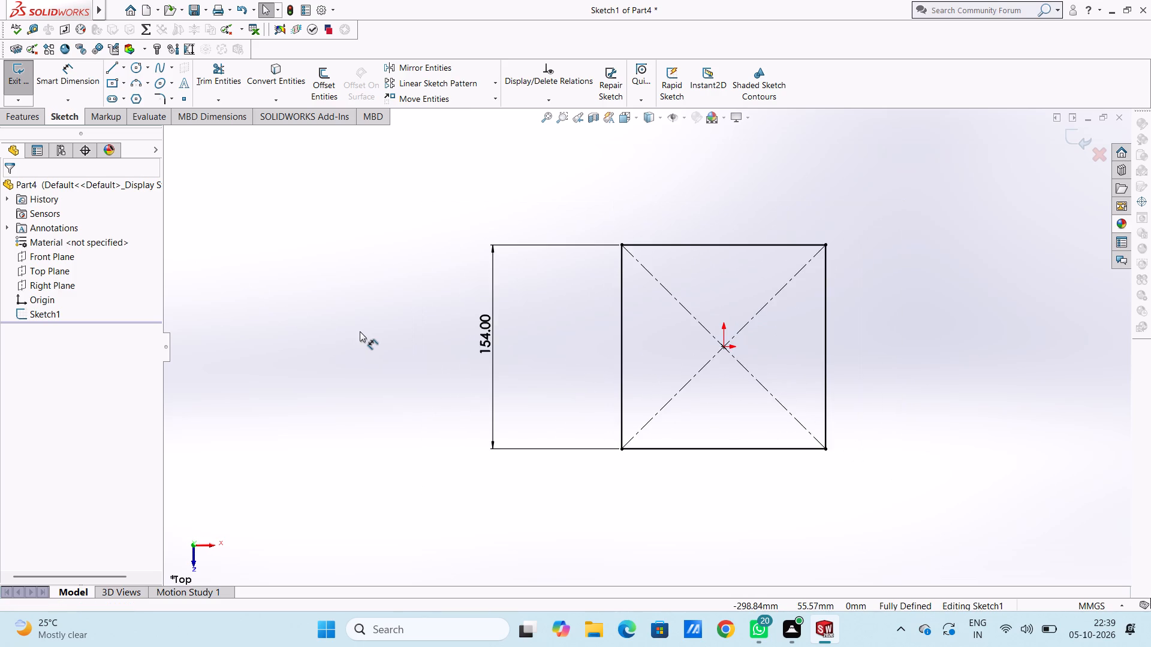
scroll(360, 331, up, 1)
scroll(890, 261, down, 1)
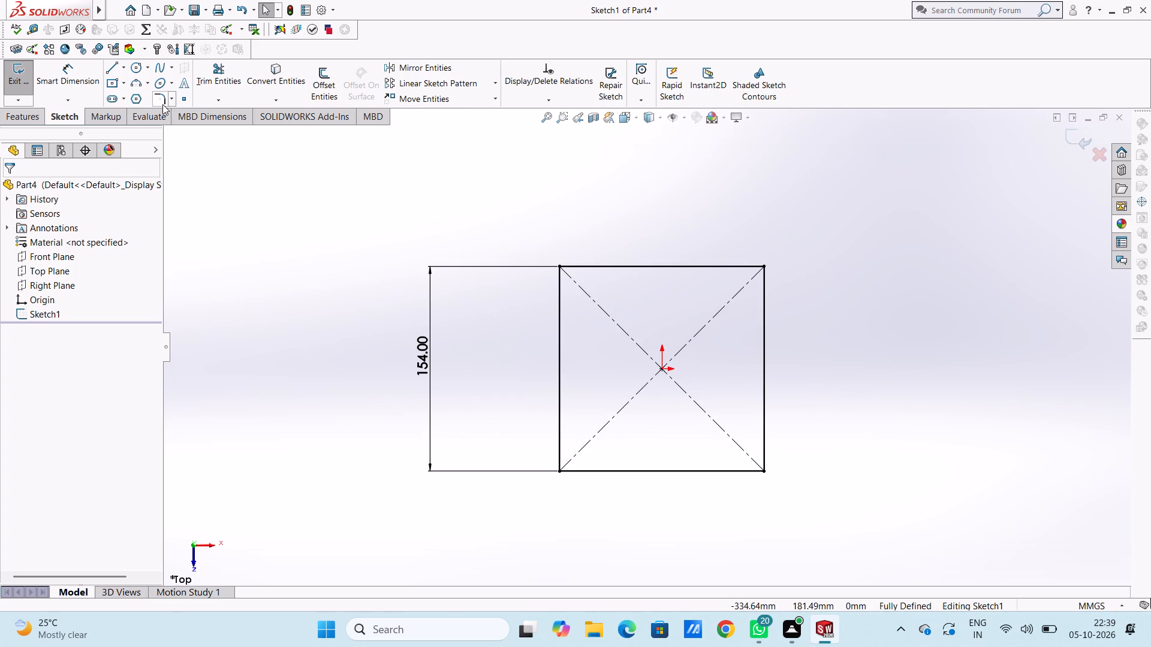
click(155, 95)
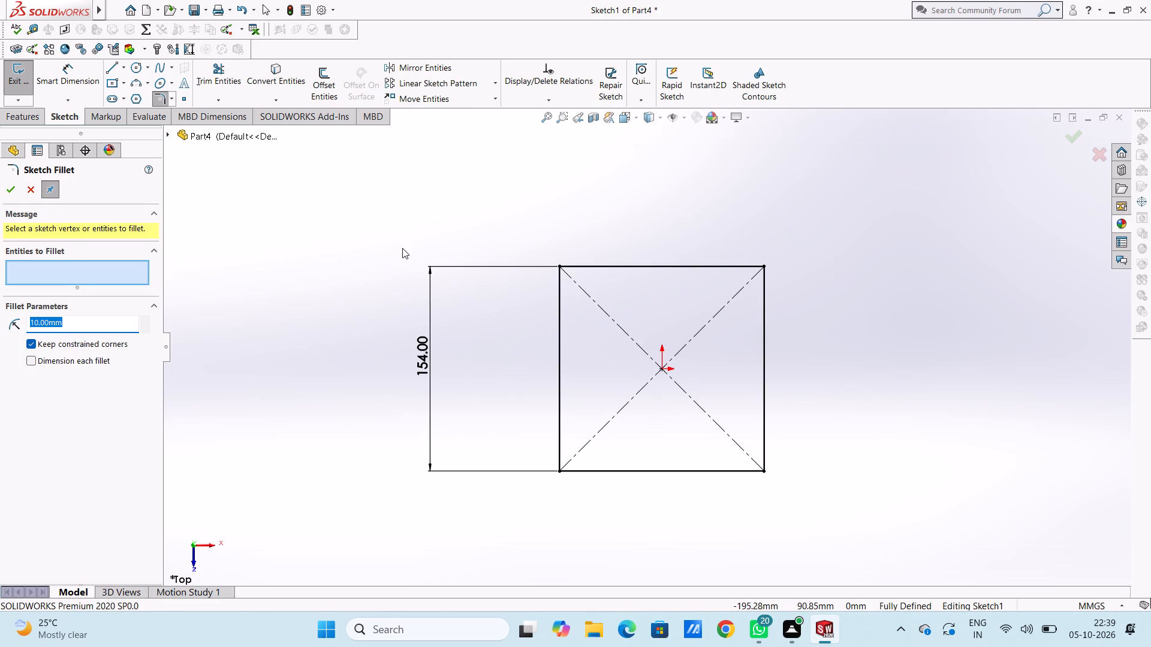
text(26)
key(Return)
click(556, 265)
click(614, 322)
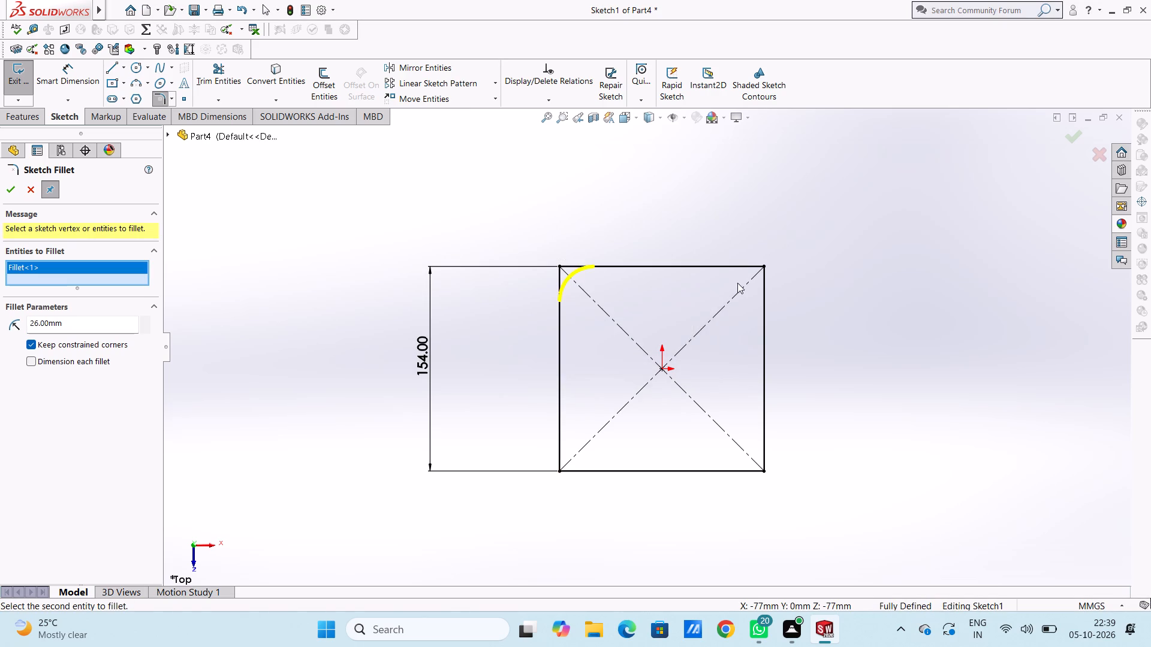
click(761, 265)
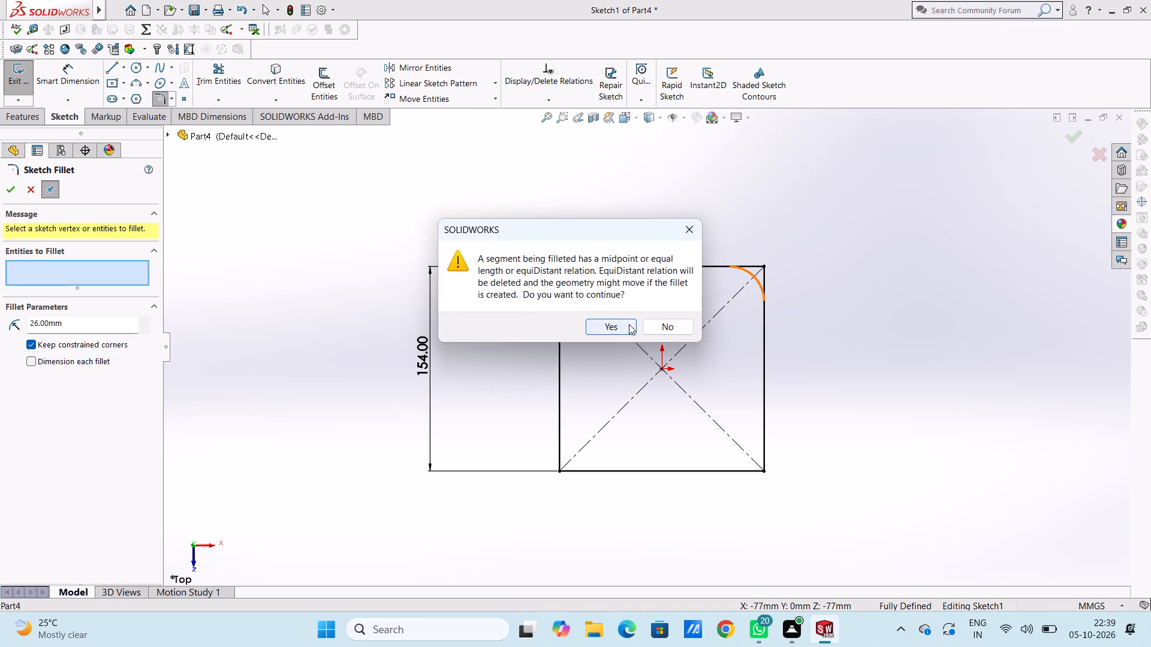
click(629, 324)
click(562, 472)
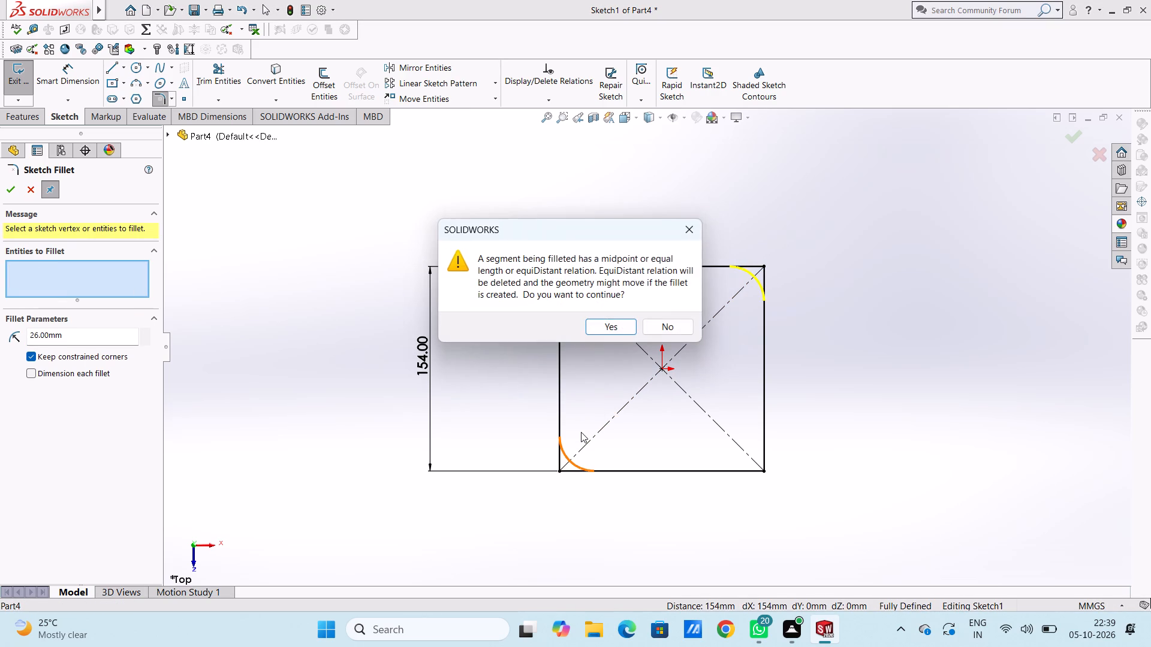
click(602, 334)
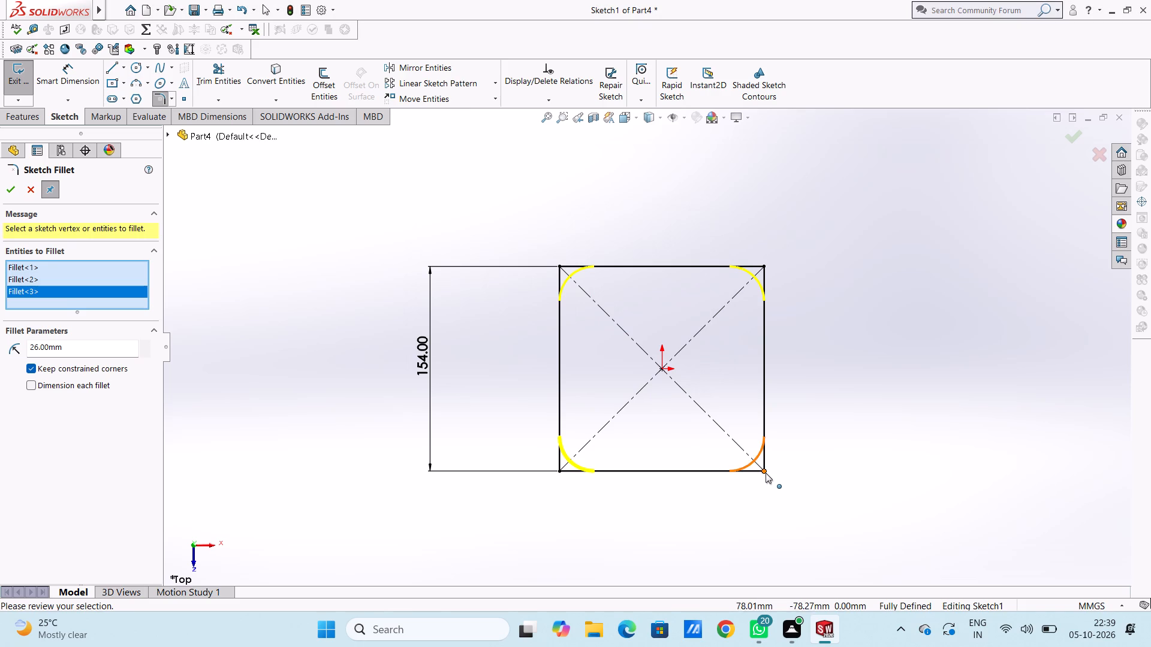
click(766, 473)
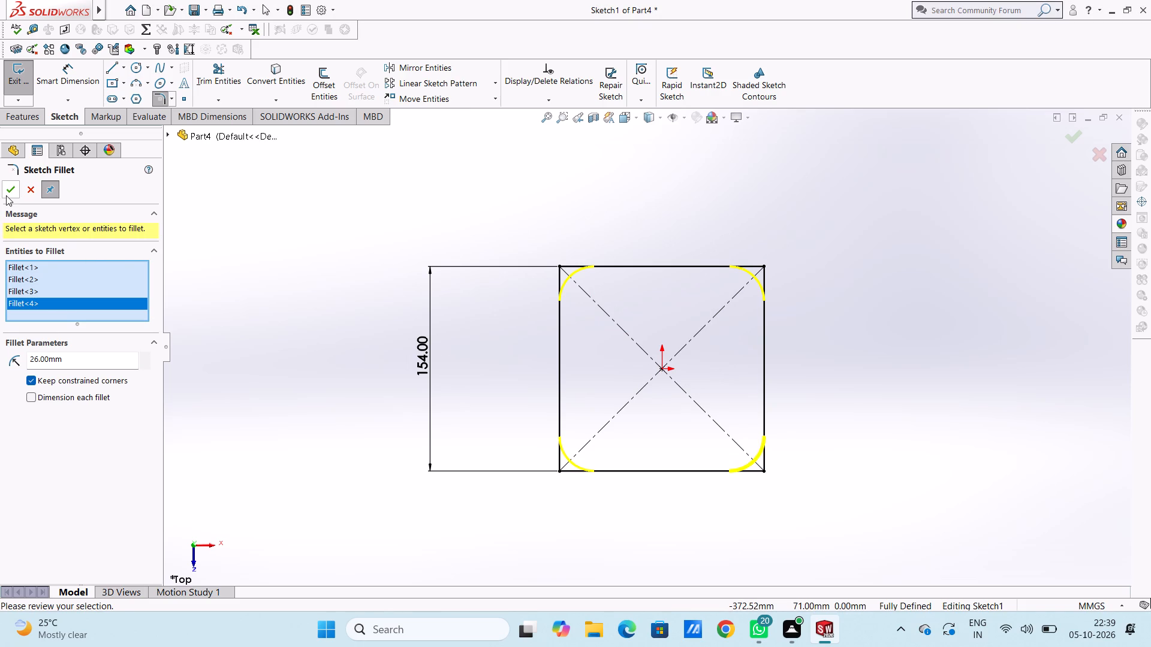
click(7, 194)
click(7, 194)
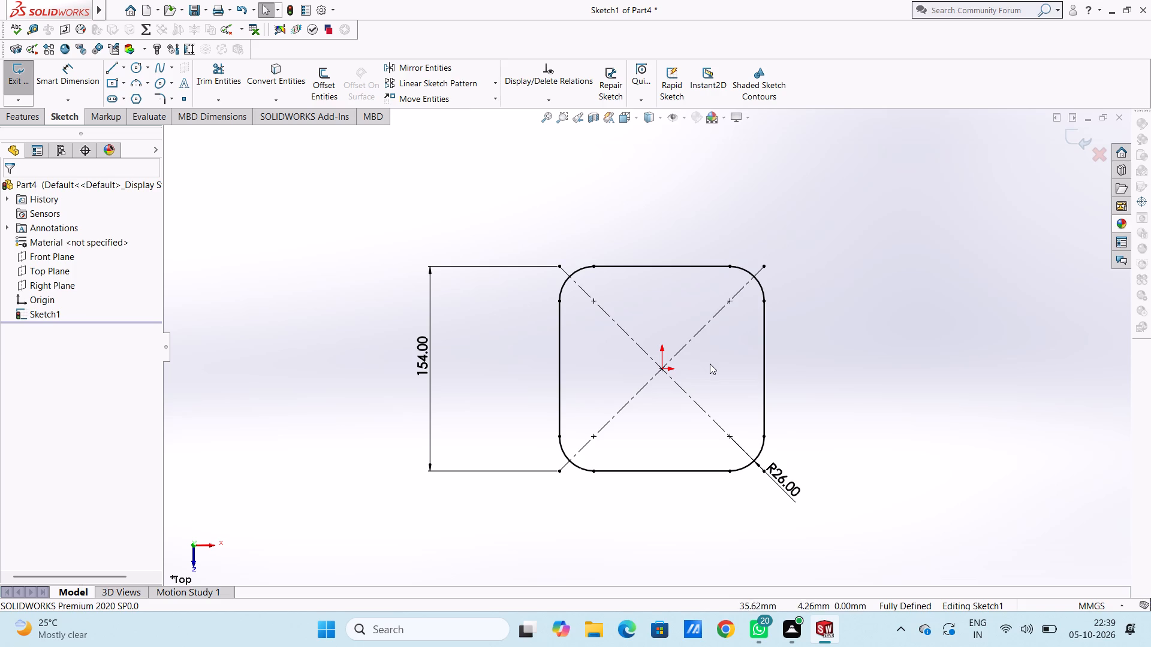
Draw four circles of 10 mm radius, one centered on each corner fillet's center point.
click(134, 66)
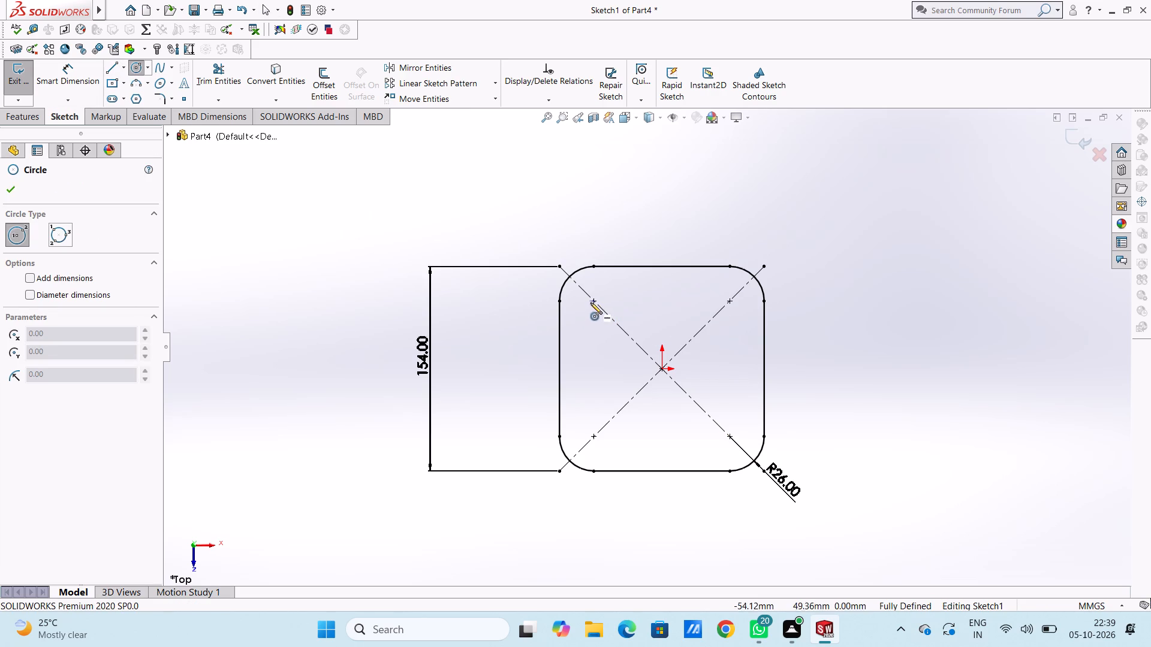
click(593, 299)
text(10)
key(Return)
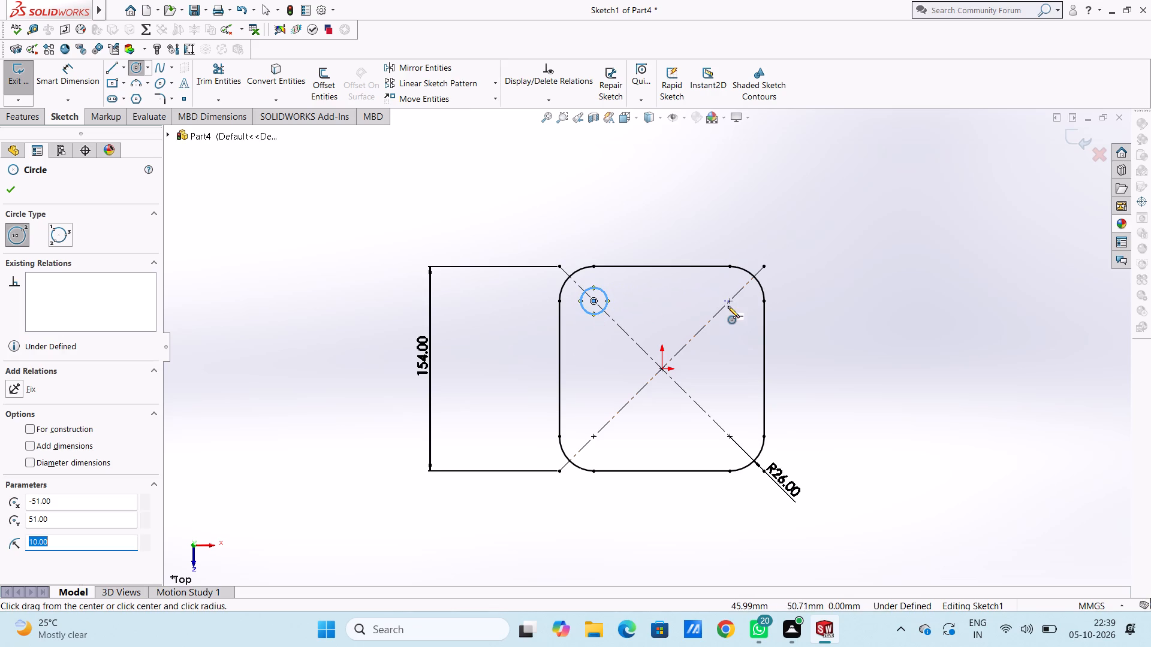
click(729, 300)
text(10)
key(Return)
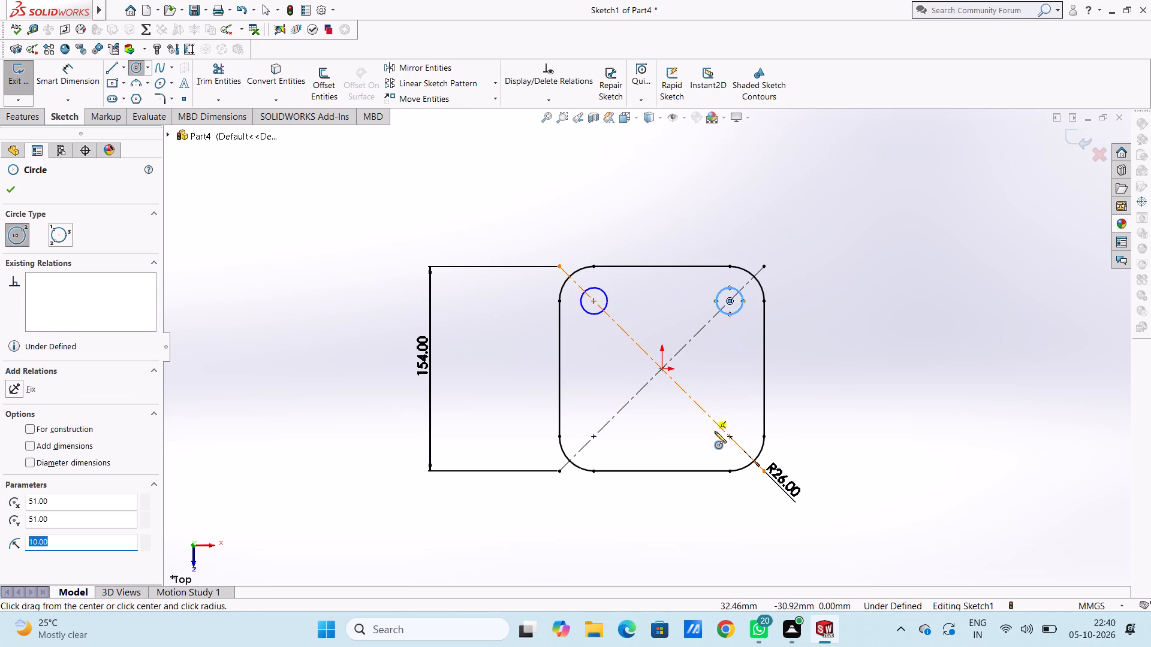
click(728, 437)
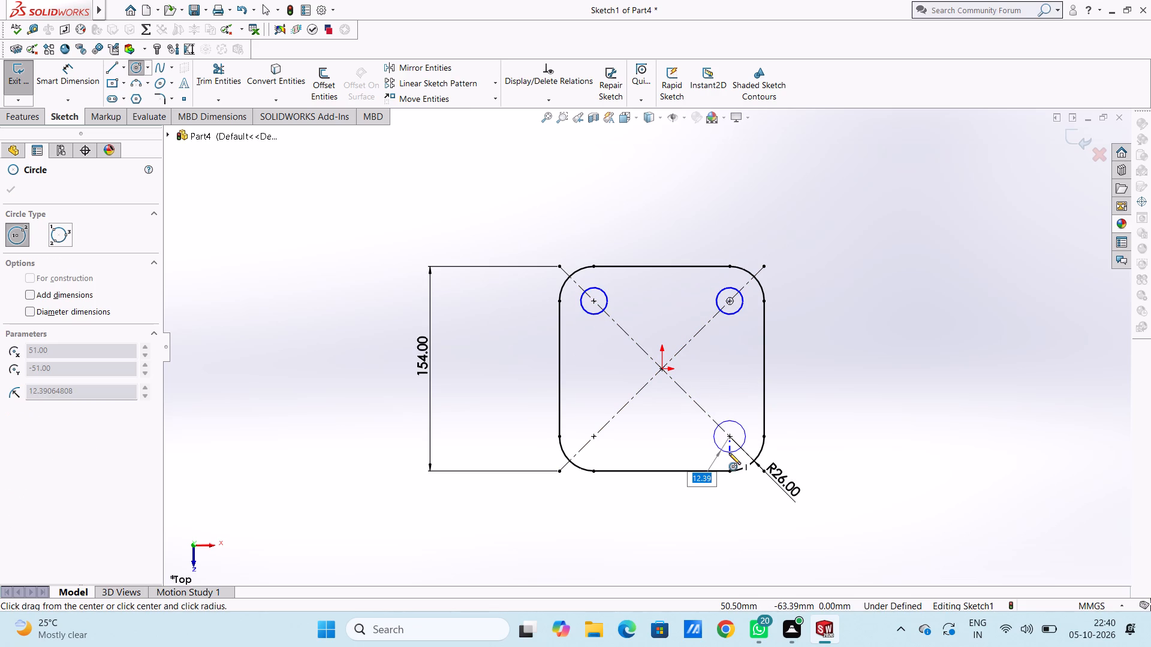
text(10)
key(Return)
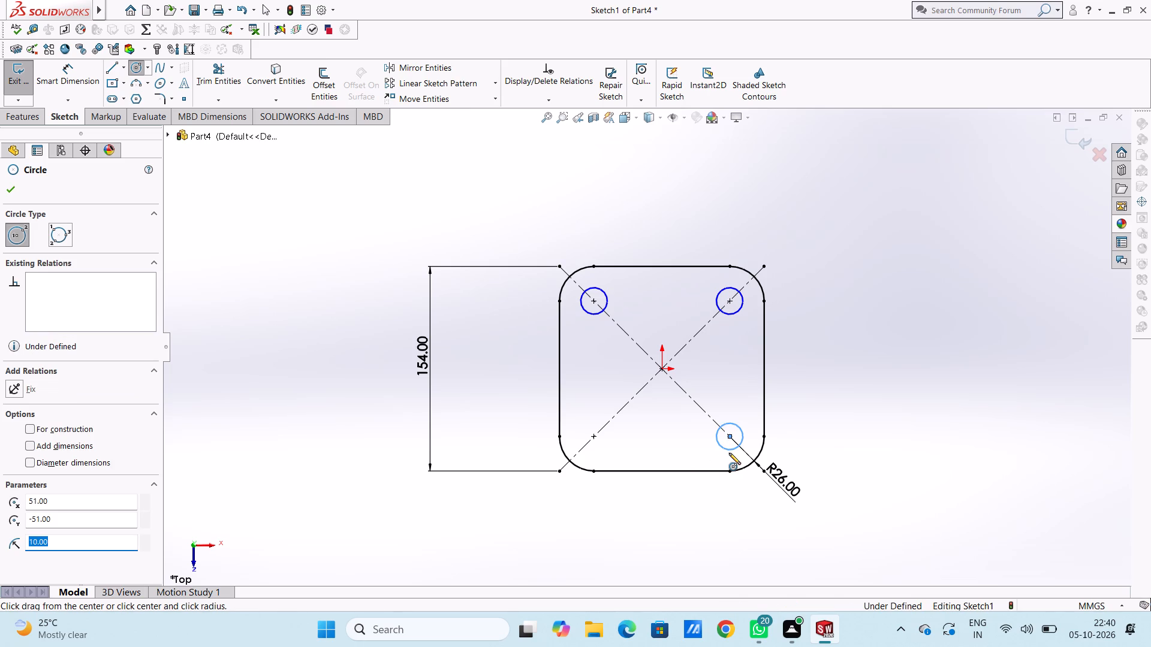
click(595, 436)
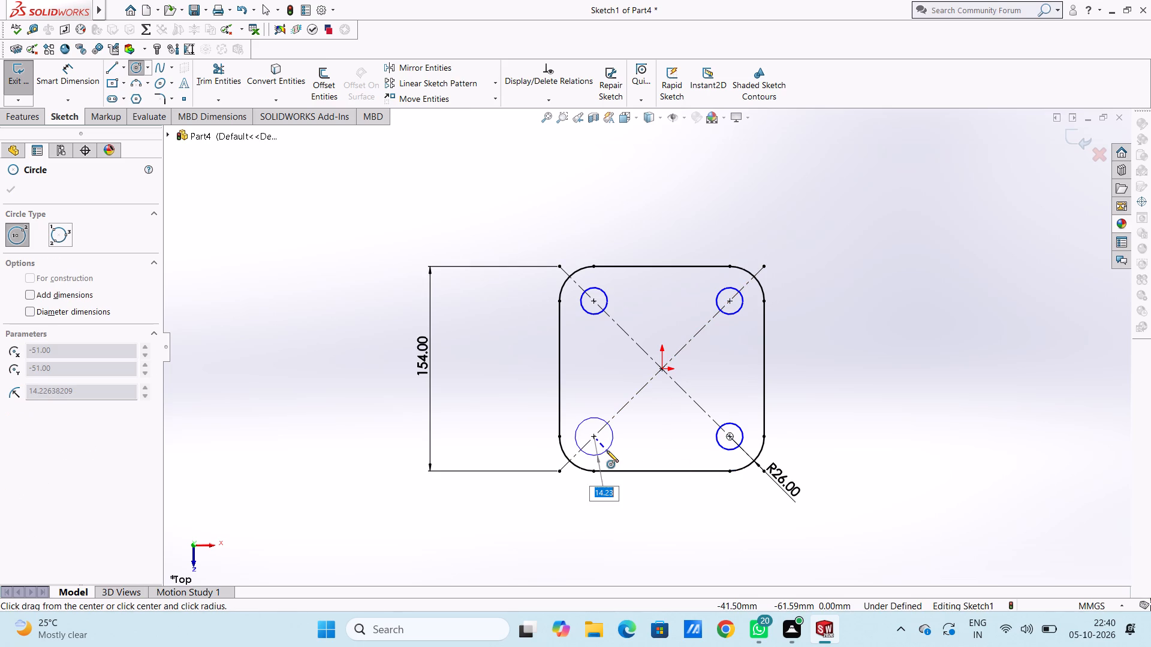
text(10)
key(Return)
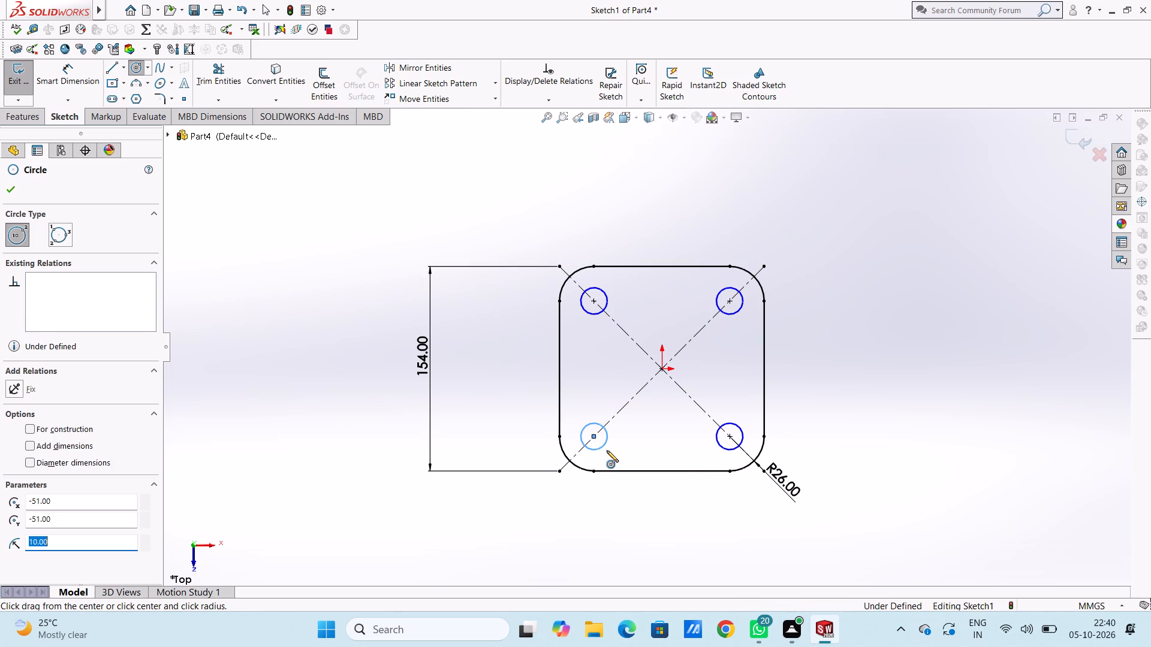
click(14, 187)
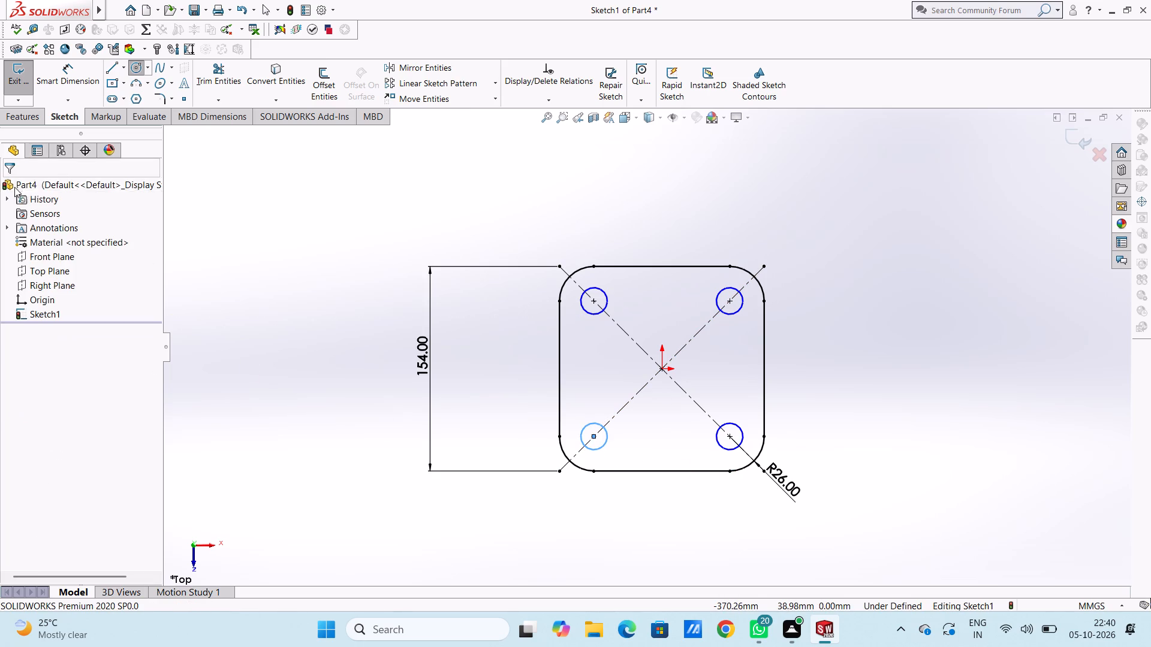
Dimension the upper two corner circles at 20 mm diameter, placing the dimensions outside the profile.
click(76, 78)
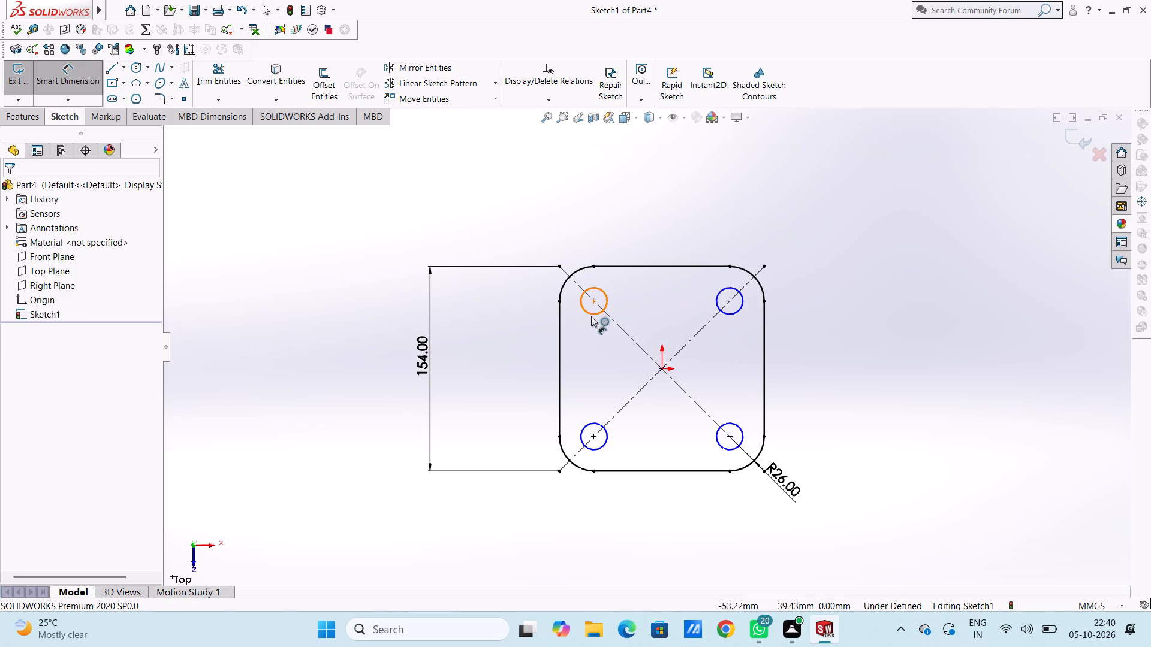
click(592, 314)
click(342, 238)
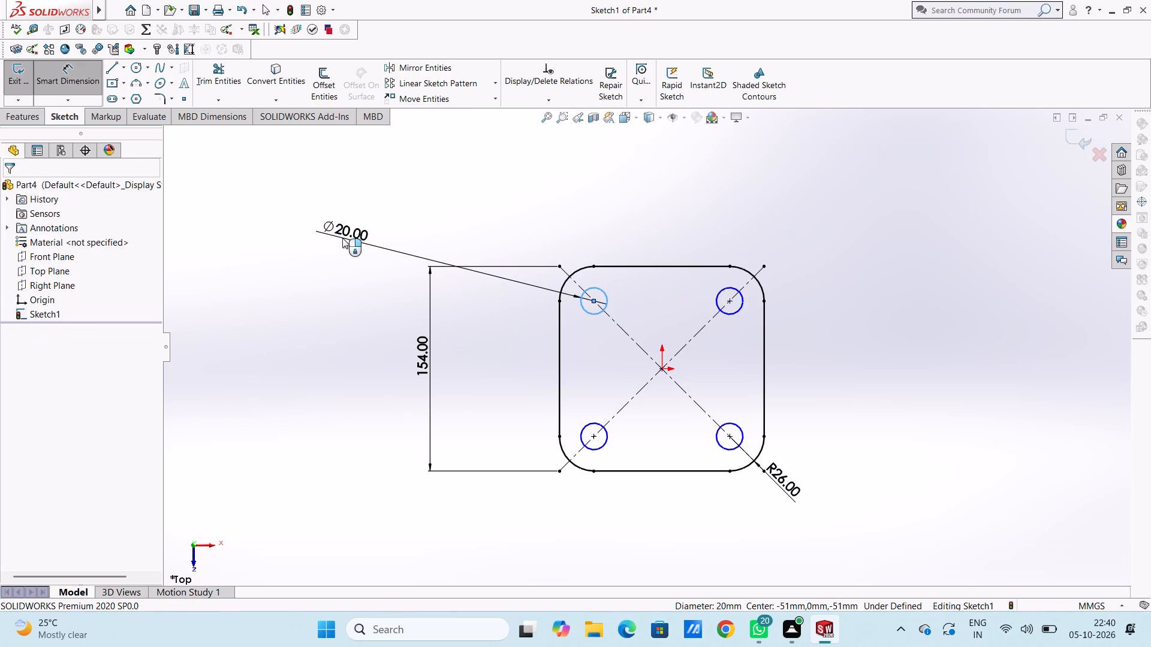
click(290, 216)
click(278, 242)
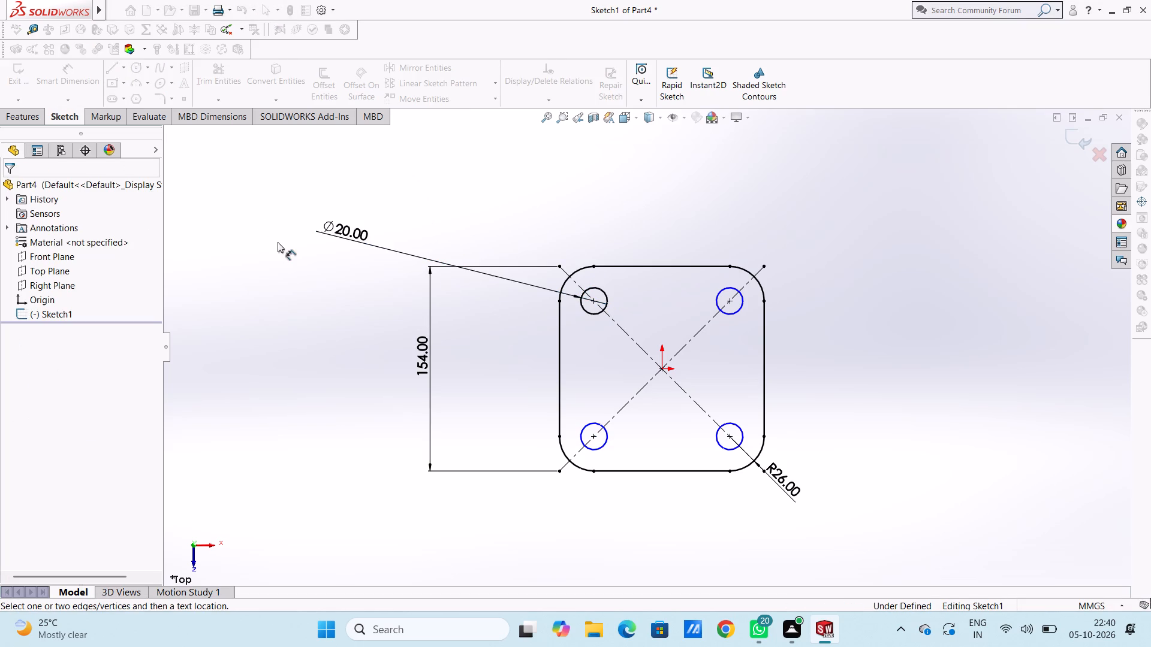
click(730, 318)
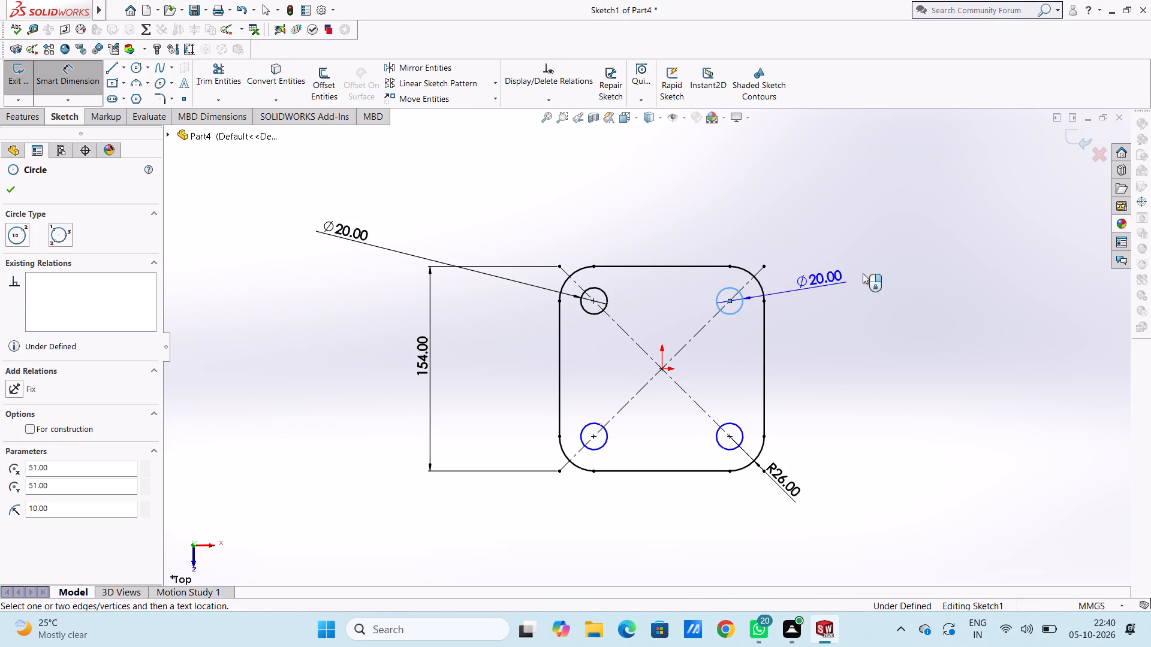
click(946, 247)
click(900, 228)
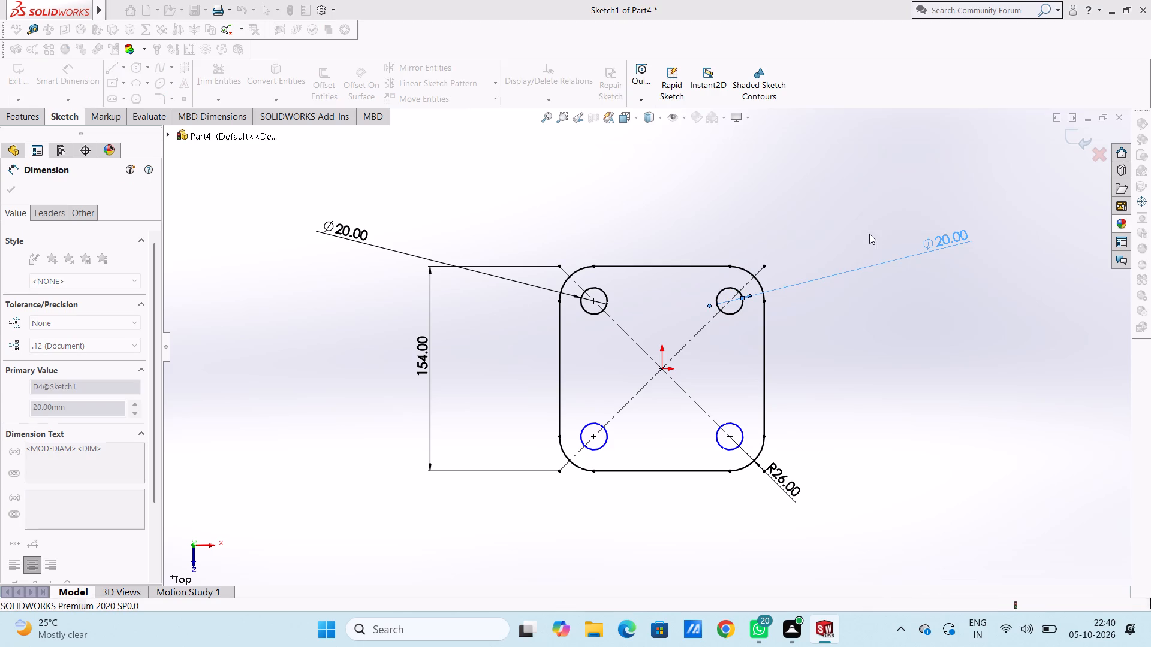
click(869, 234)
Dimension the lower two corner circles at 20 mm diameter, placing the dimensions outside the profile.
click(738, 430)
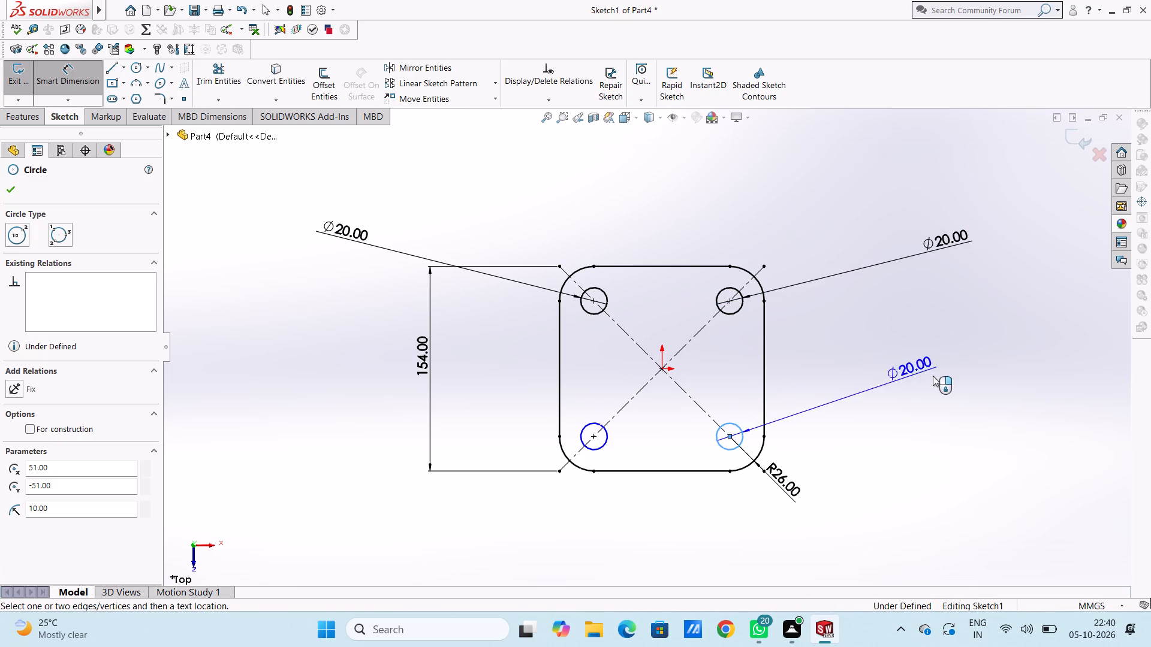
click(948, 373)
click(904, 354)
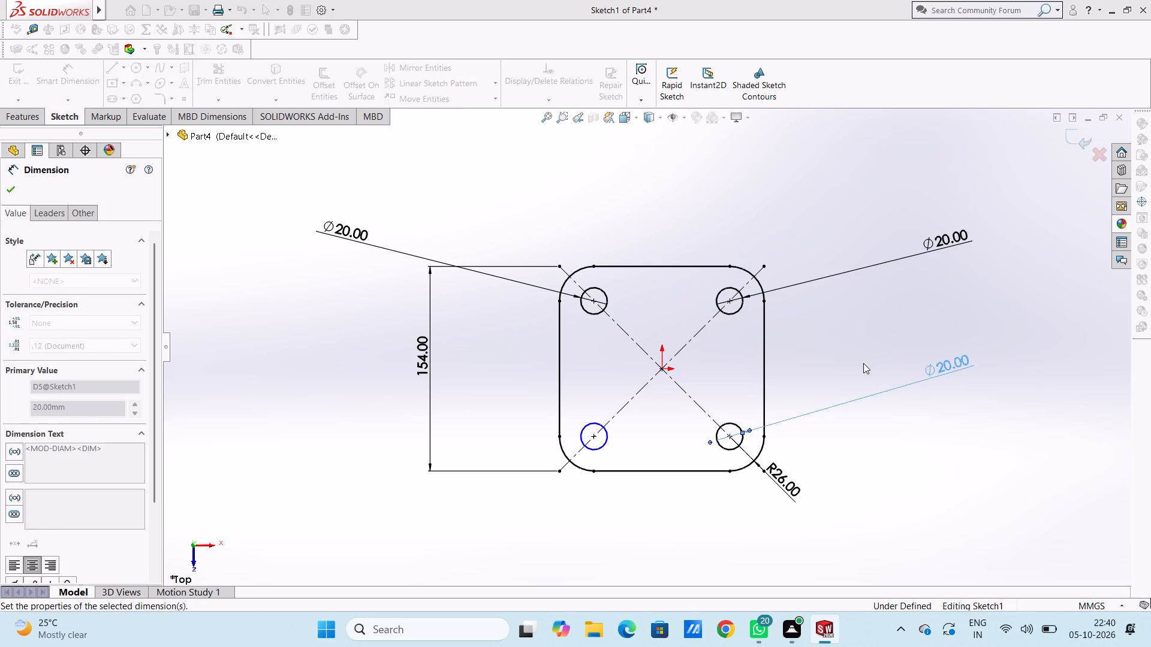
click(863, 363)
click(602, 449)
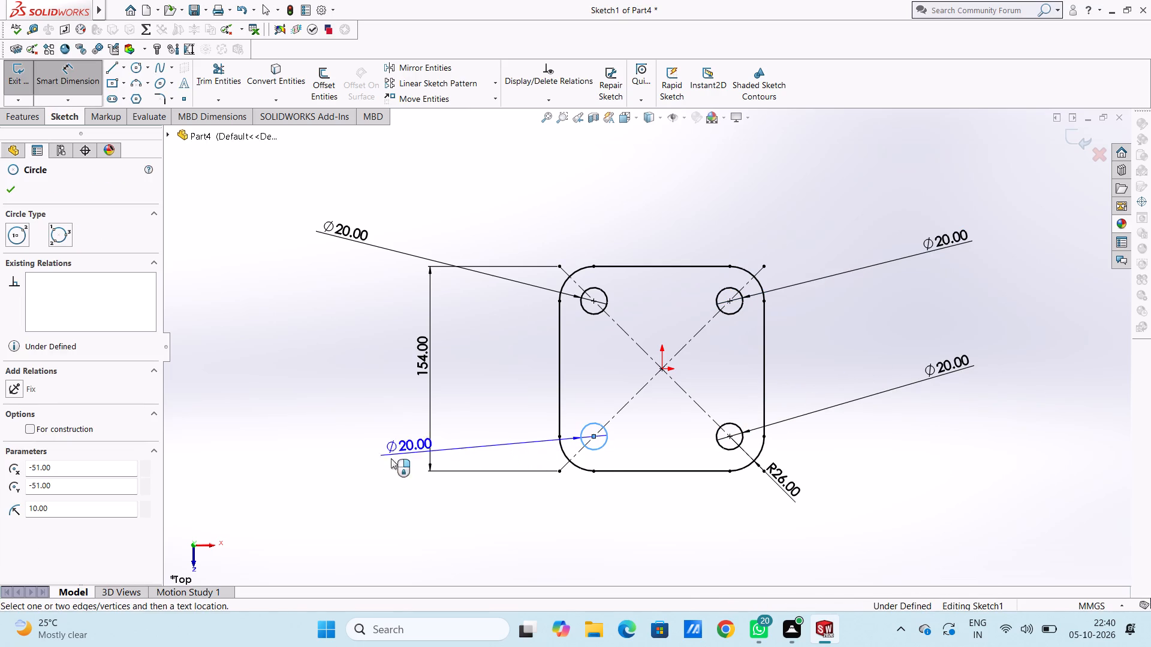
click(361, 458)
click(310, 440)
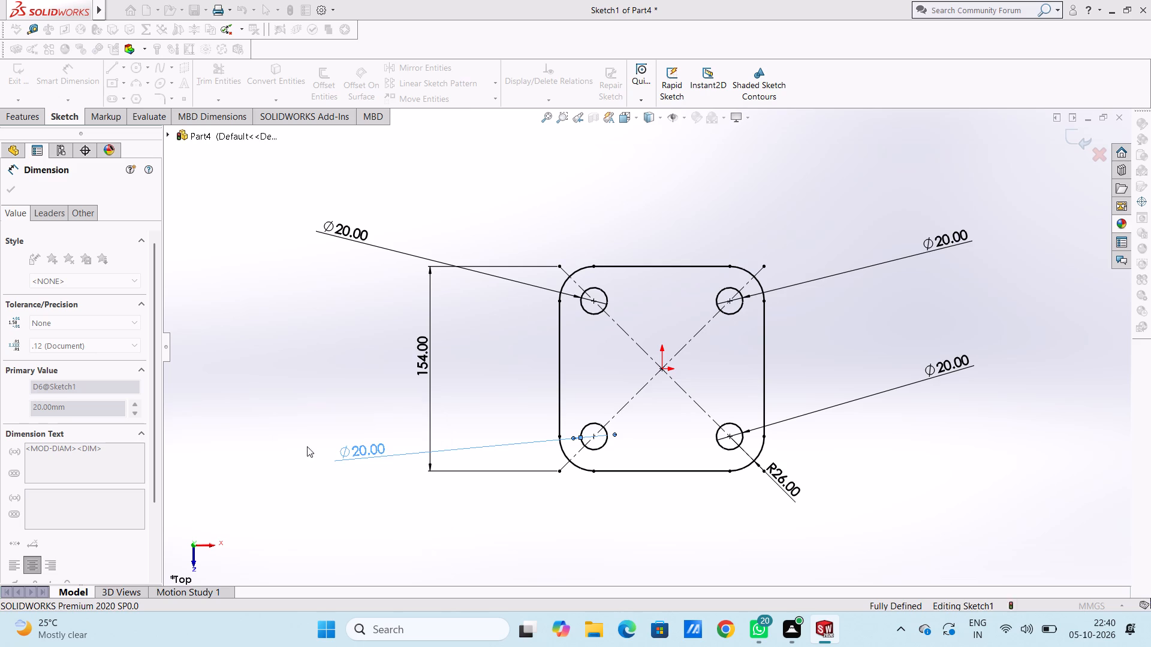
click(283, 446)
Extrude the plate sketch as a solid boss with a blind depth of 25 mm.
scroll(346, 435, down, 1)
middle_drag(346, 434, 331, 395)
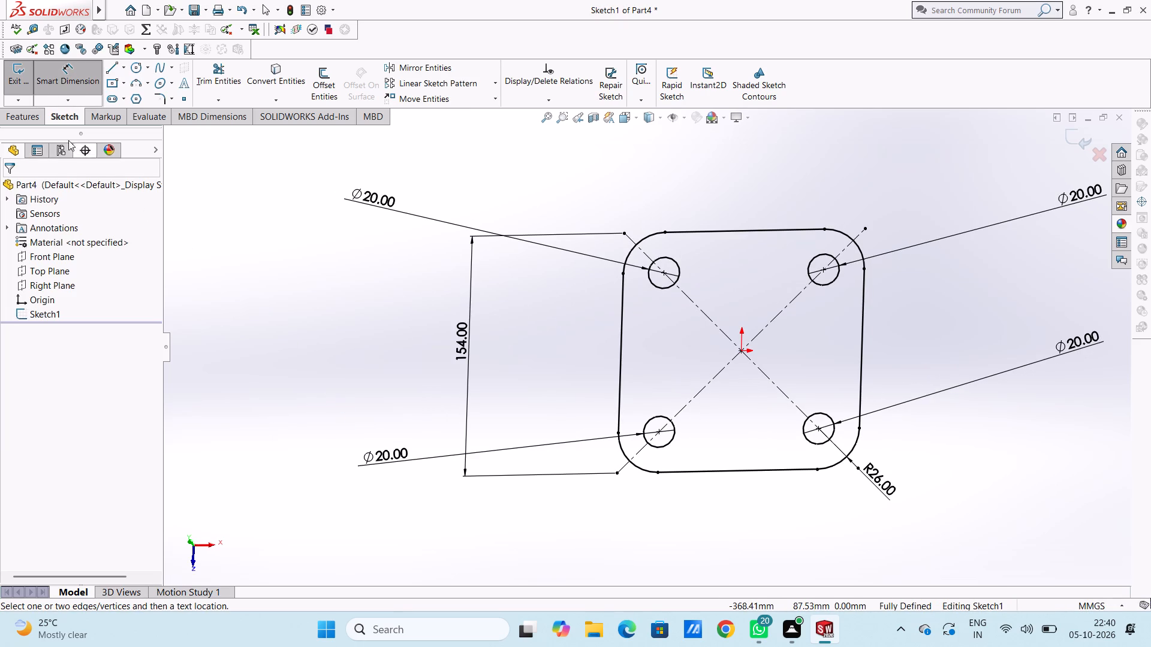
click(67, 83)
click(32, 116)
click(22, 90)
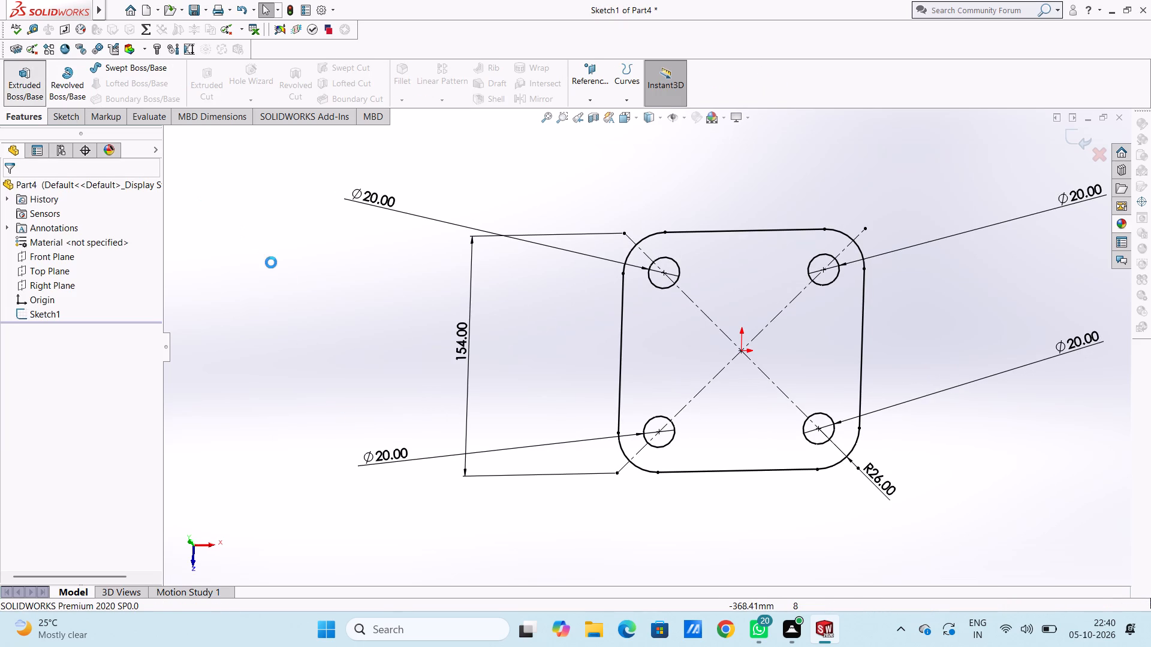
scroll(294, 286, up, 3)
middle_drag(332, 338, 310, 225)
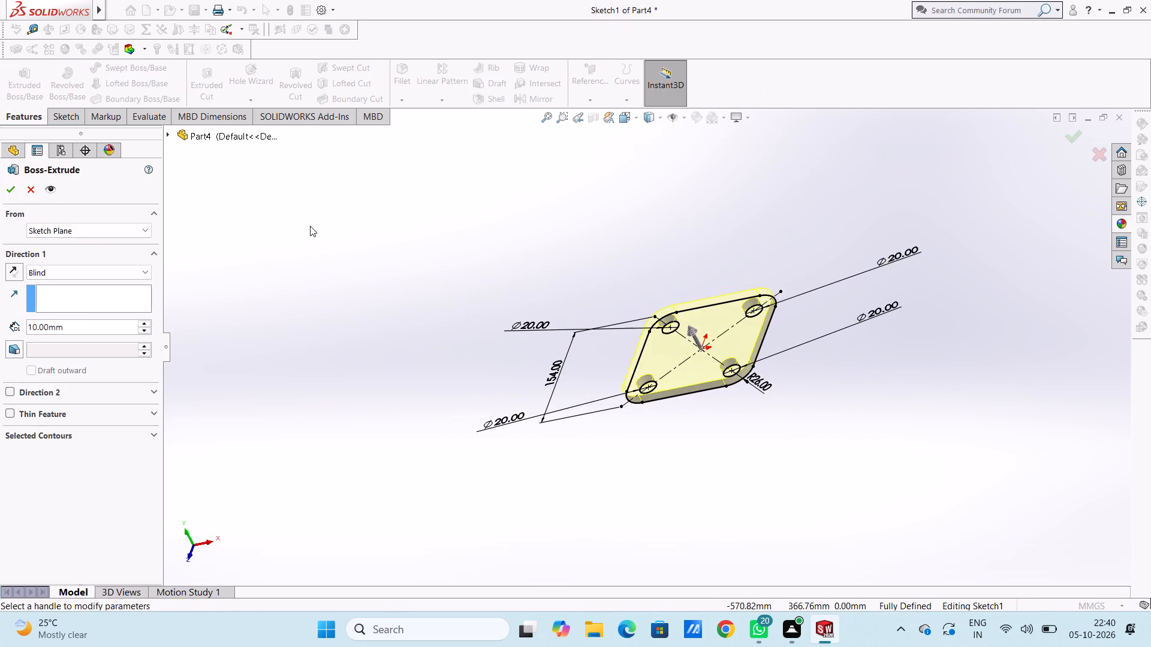
middle_drag(362, 372, 352, 386)
double_click(98, 321)
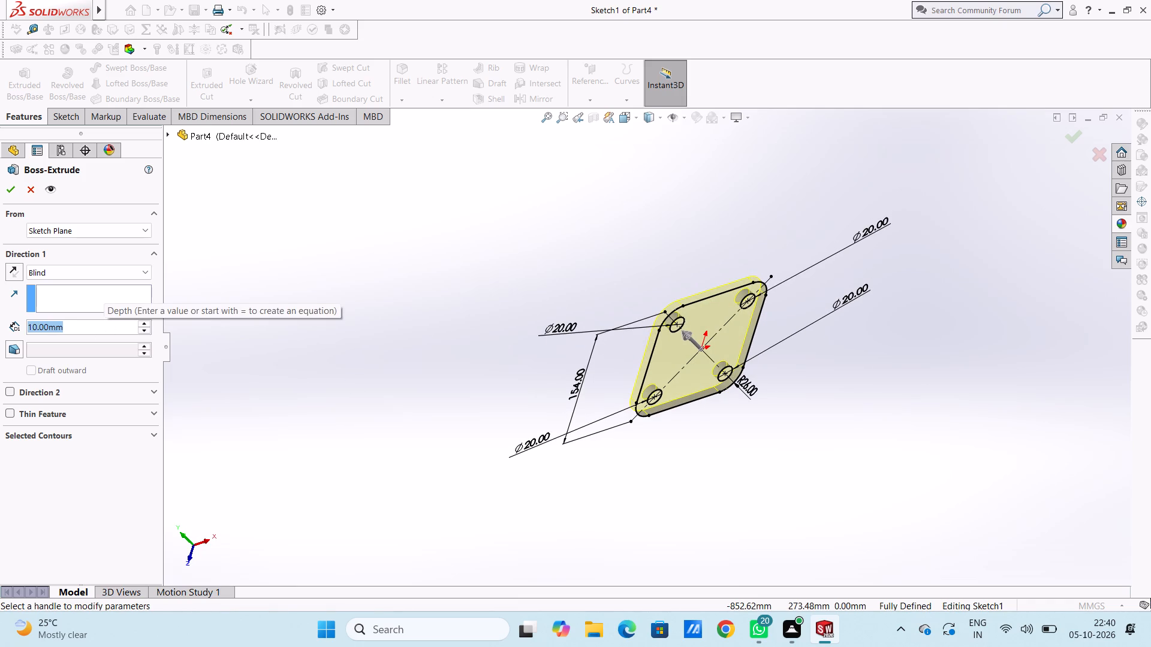
text(25)
key(Return)
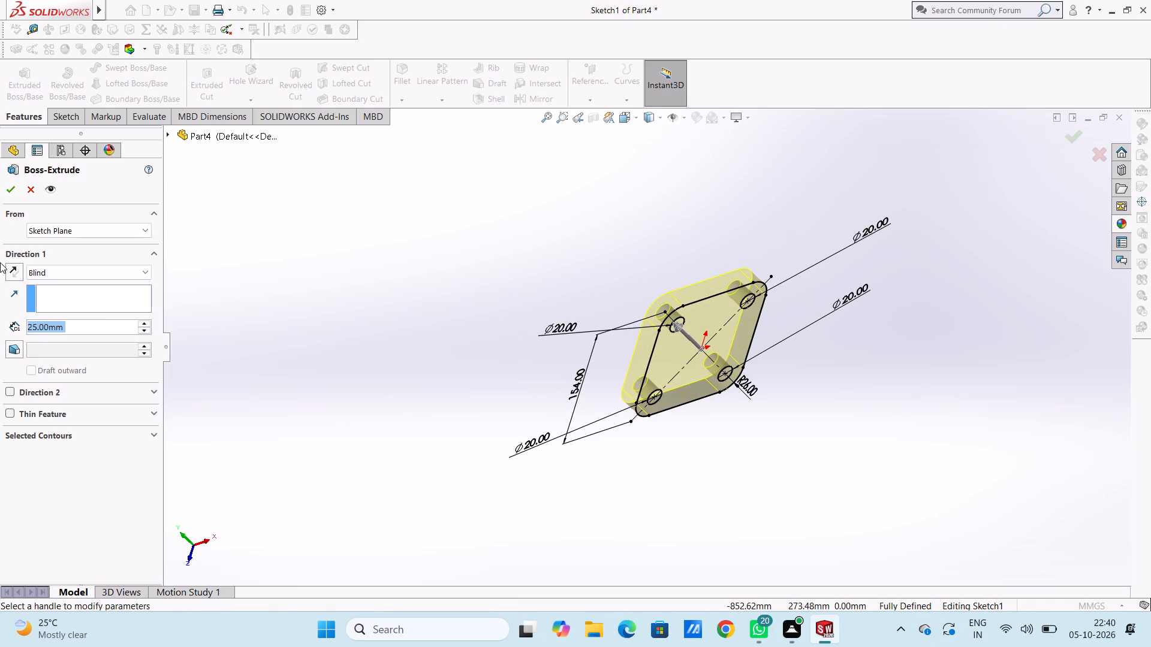
click(5, 192)
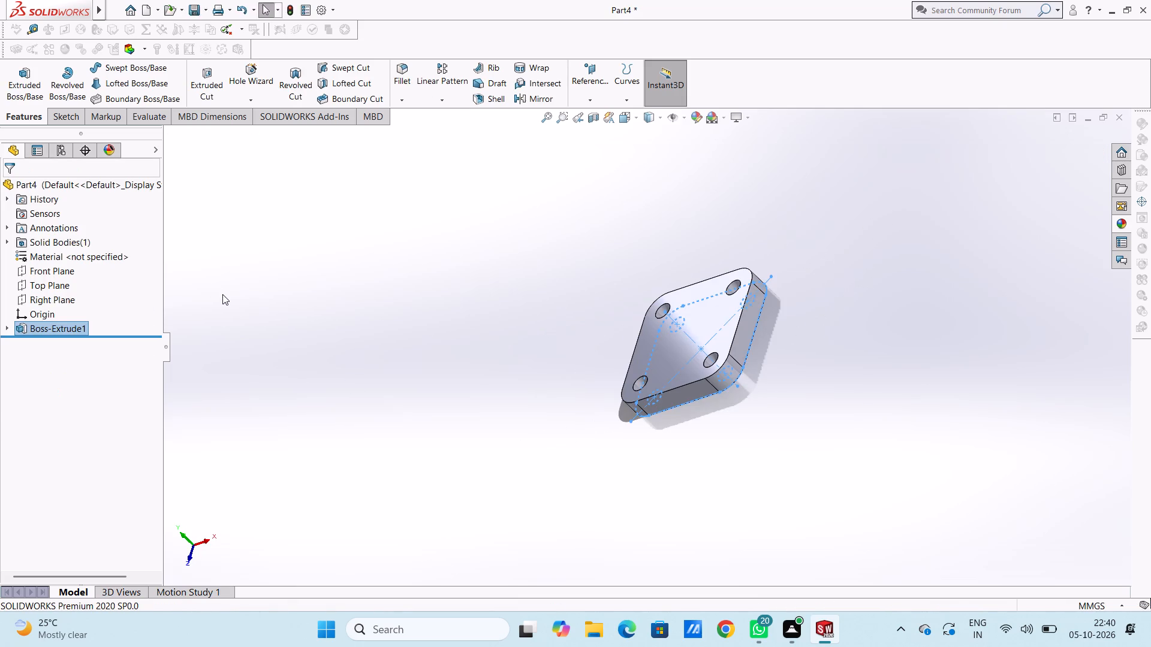
click(222, 294)
Start a sketch on the plate's top face and draw a circle of about 20 mm radius centered on the origin.
middle_drag(275, 326, 430, 273)
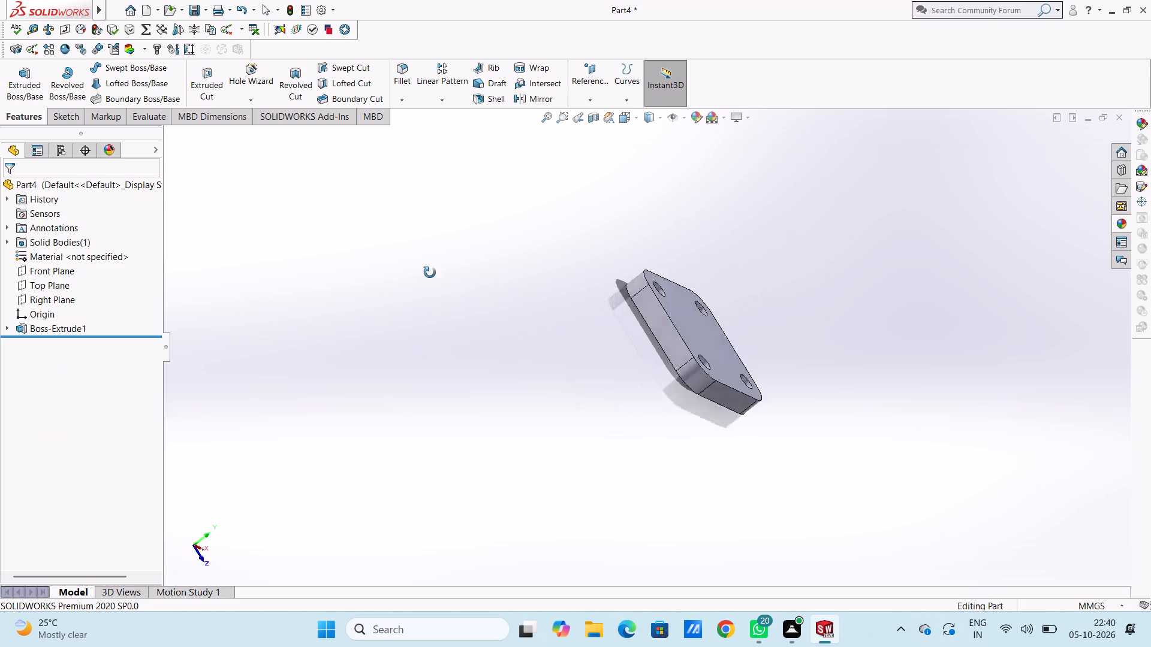
middle_drag(430, 273, 362, 342)
key(ctrl+5)
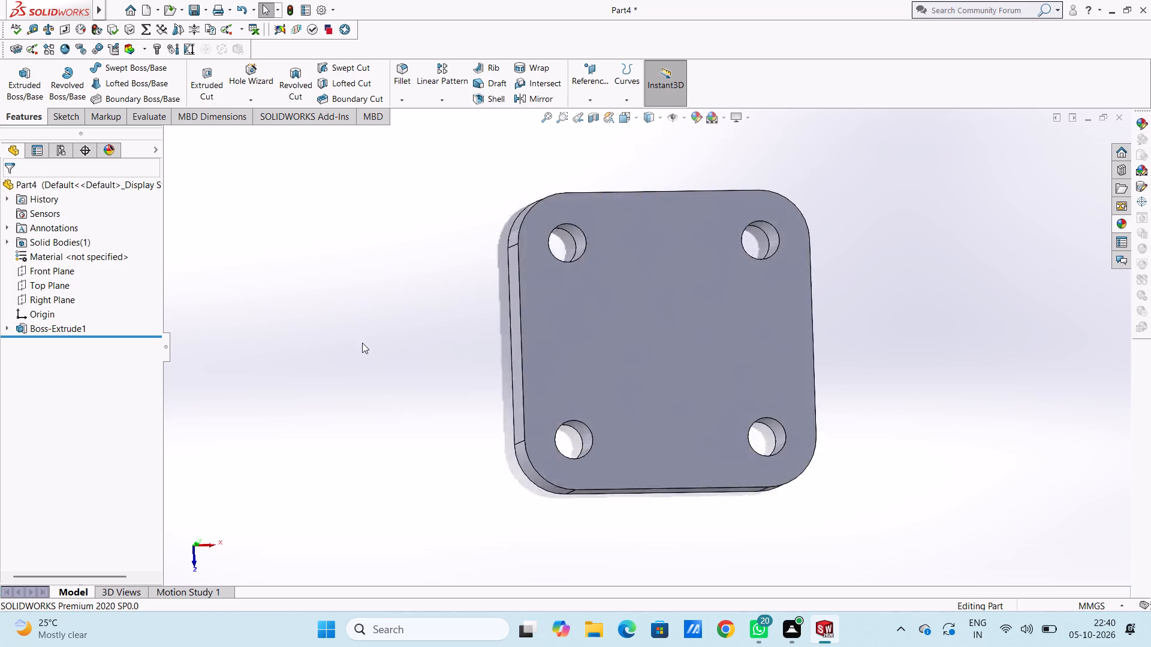
scroll(362, 343, up, 4)
click(643, 344)
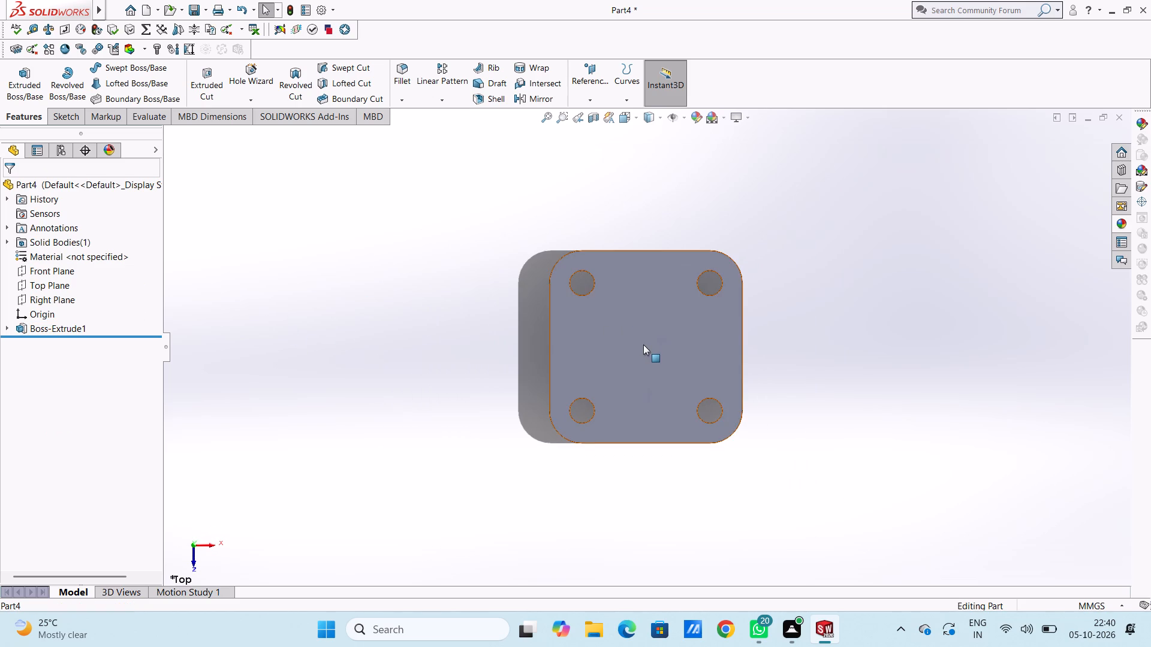
click(695, 313)
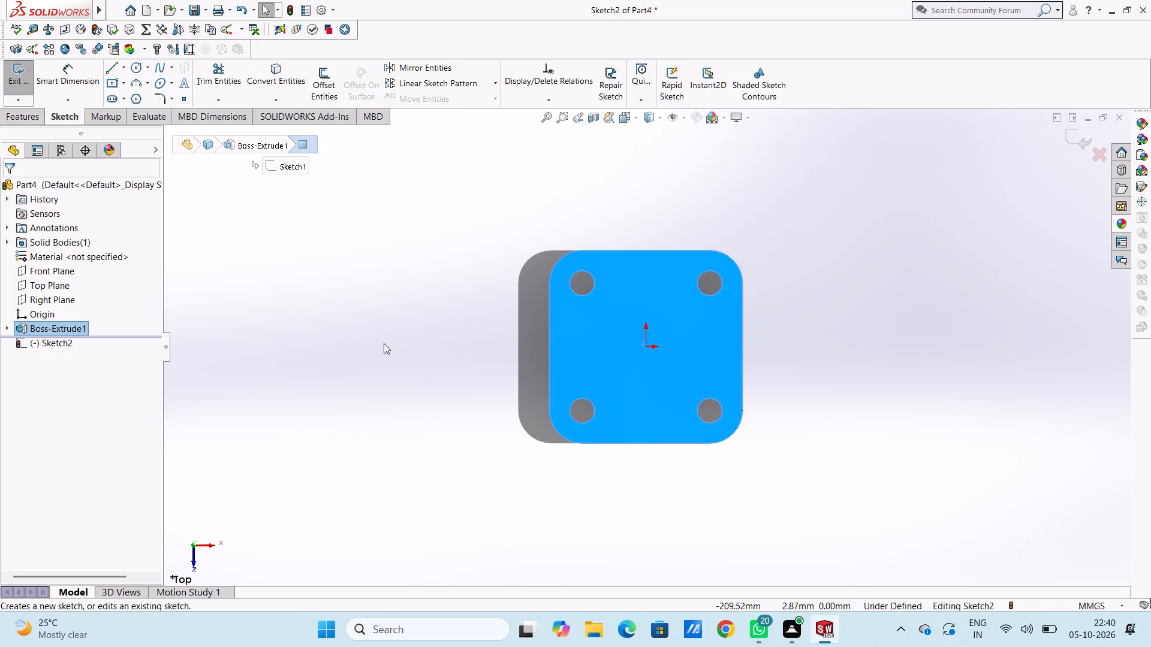
click(371, 334)
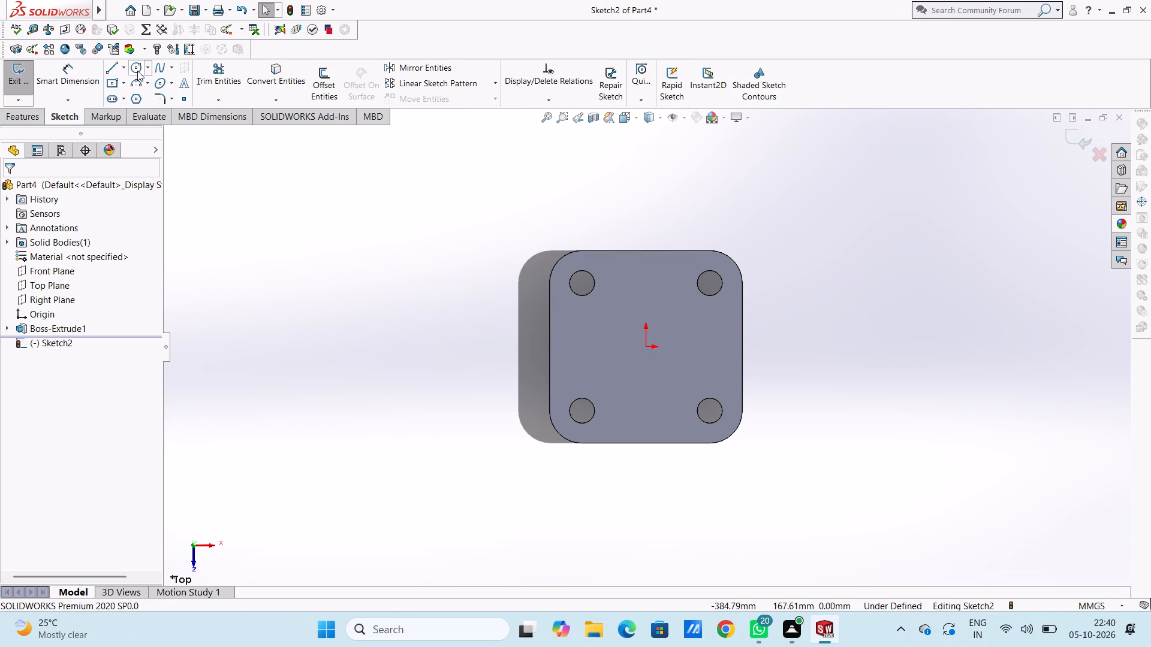
click(137, 71)
click(646, 345)
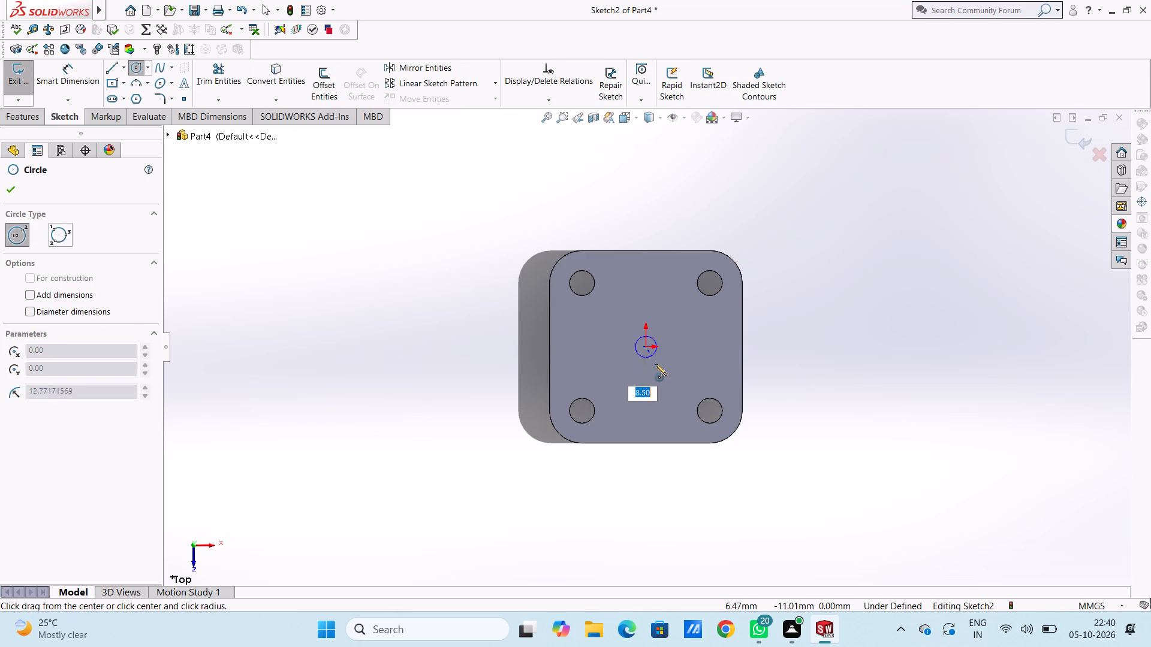
click(656, 370)
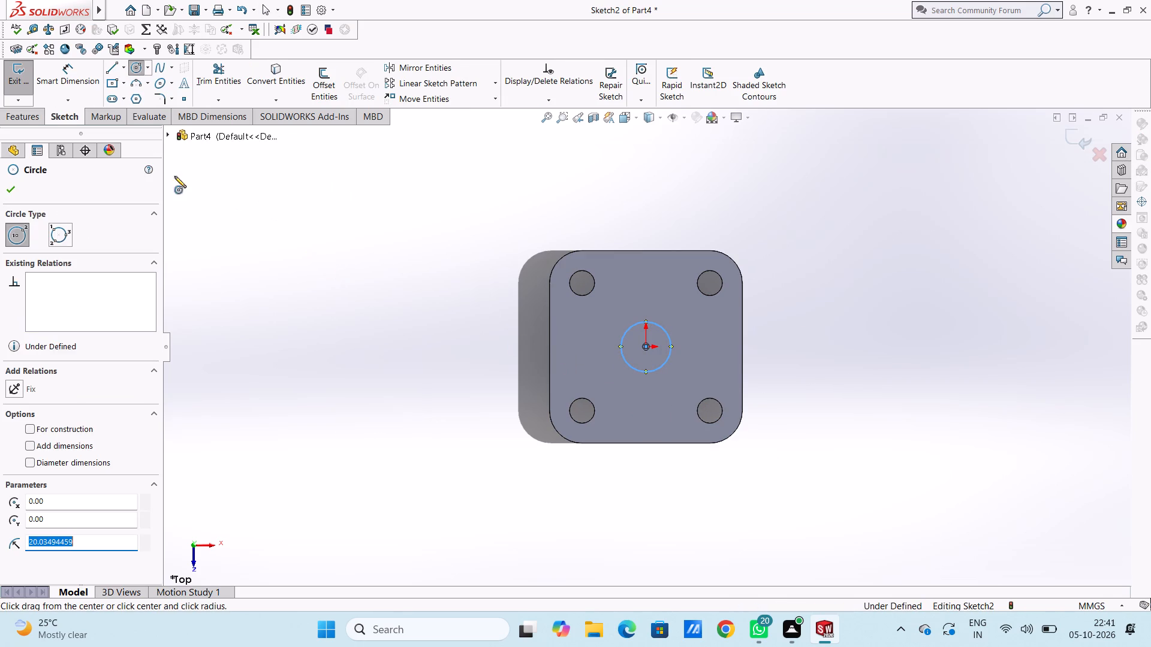
click(5, 190)
Dimension the central circle's diameter at 28 mm, placing the dimension outside the plate.
click(59, 74)
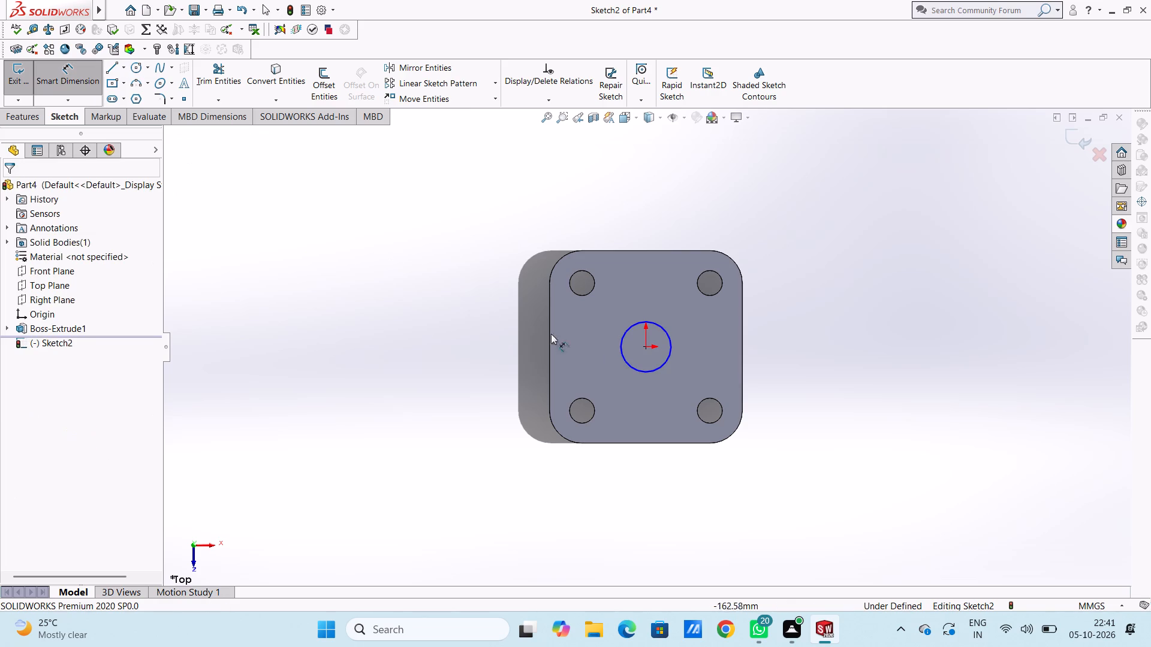
click(662, 362)
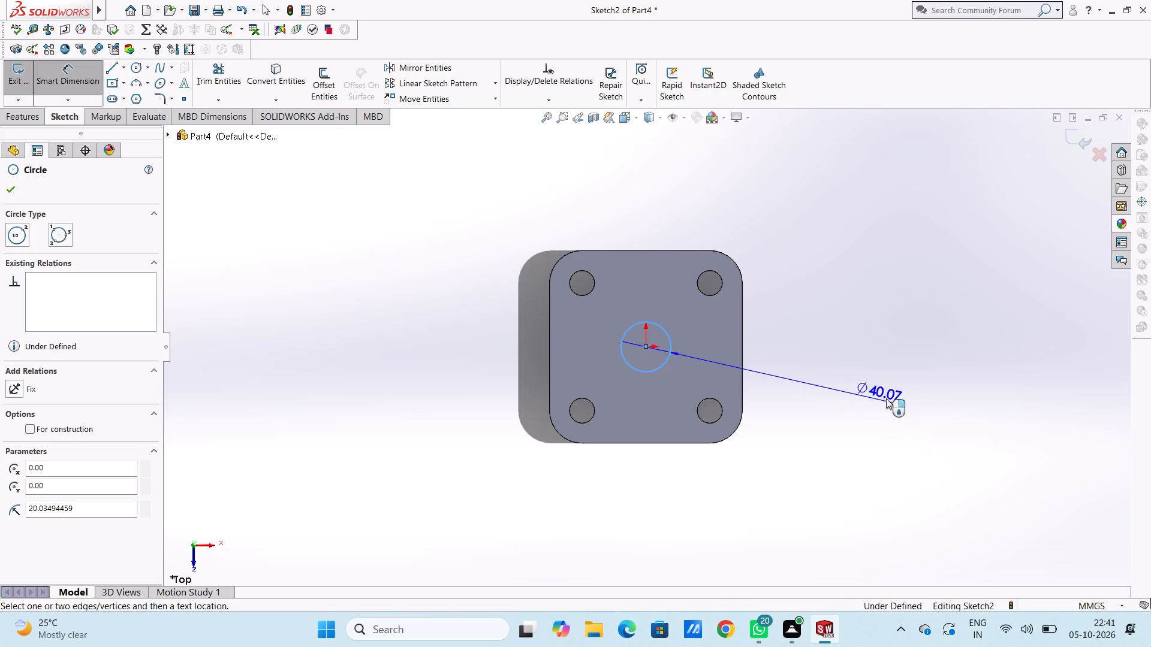
click(897, 379)
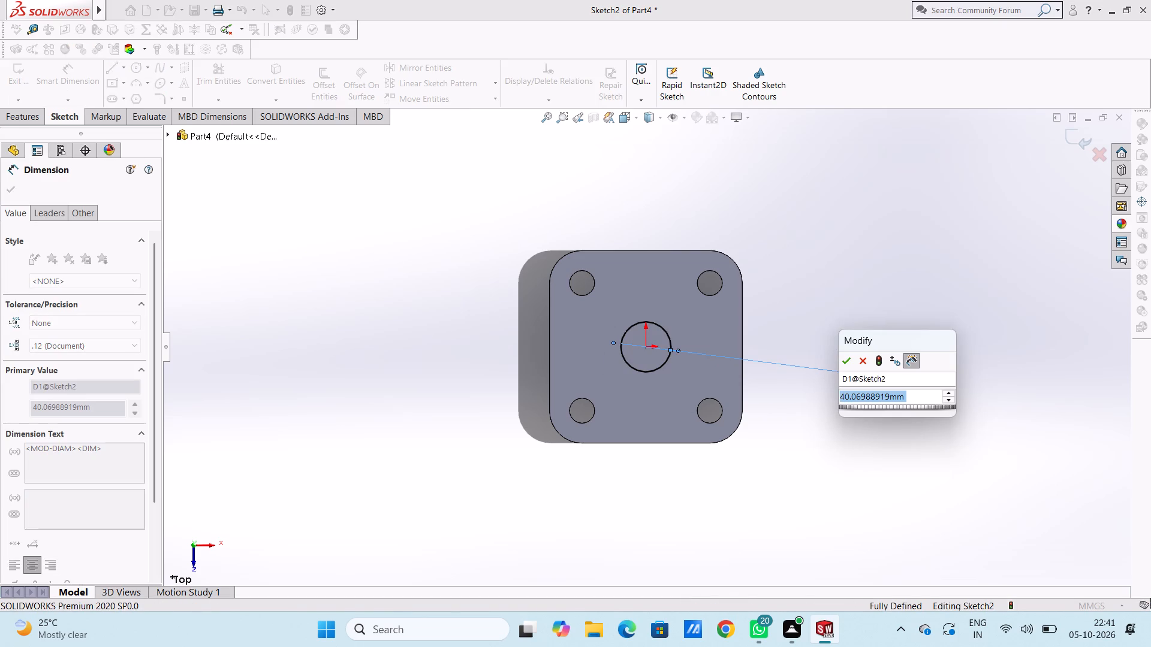
text(28)
key(Return)
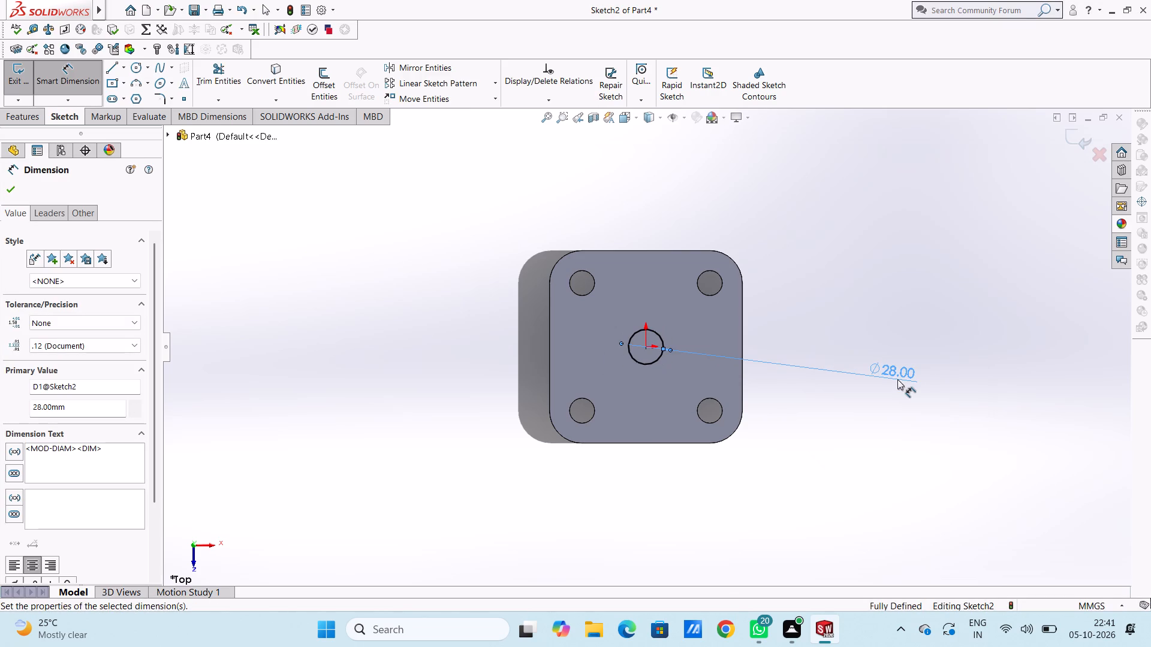
click(335, 359)
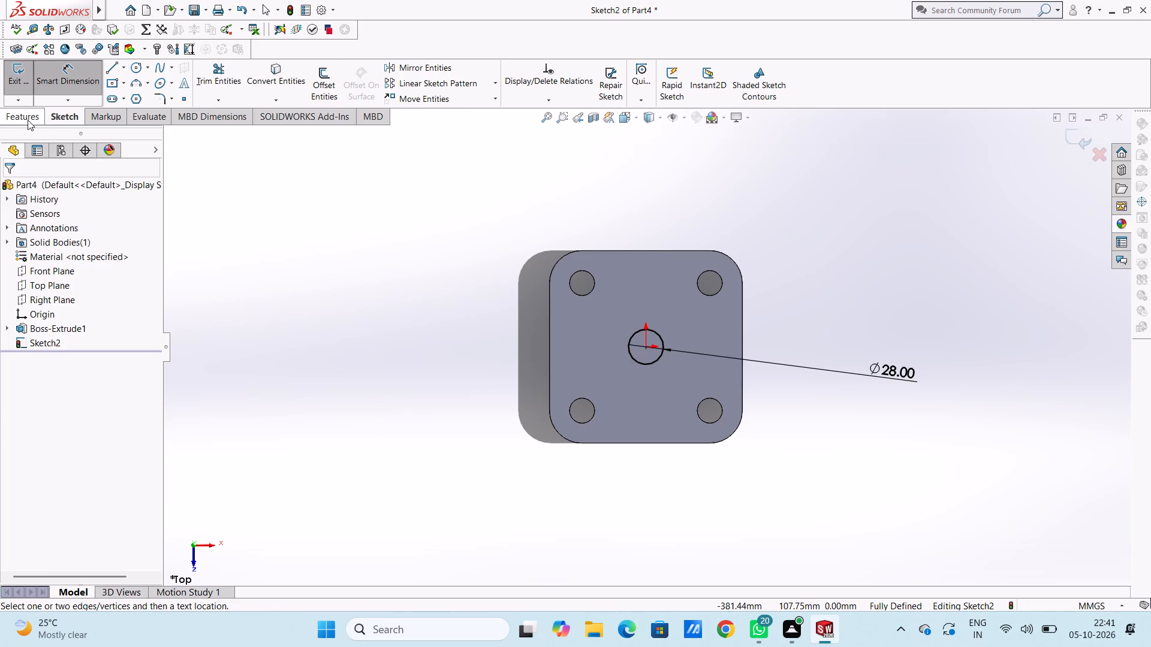
Cut the central 28 mm circle into the plate with a 25 mm blind extruded cut.
click(25, 117)
drag(207, 74, 210, 83)
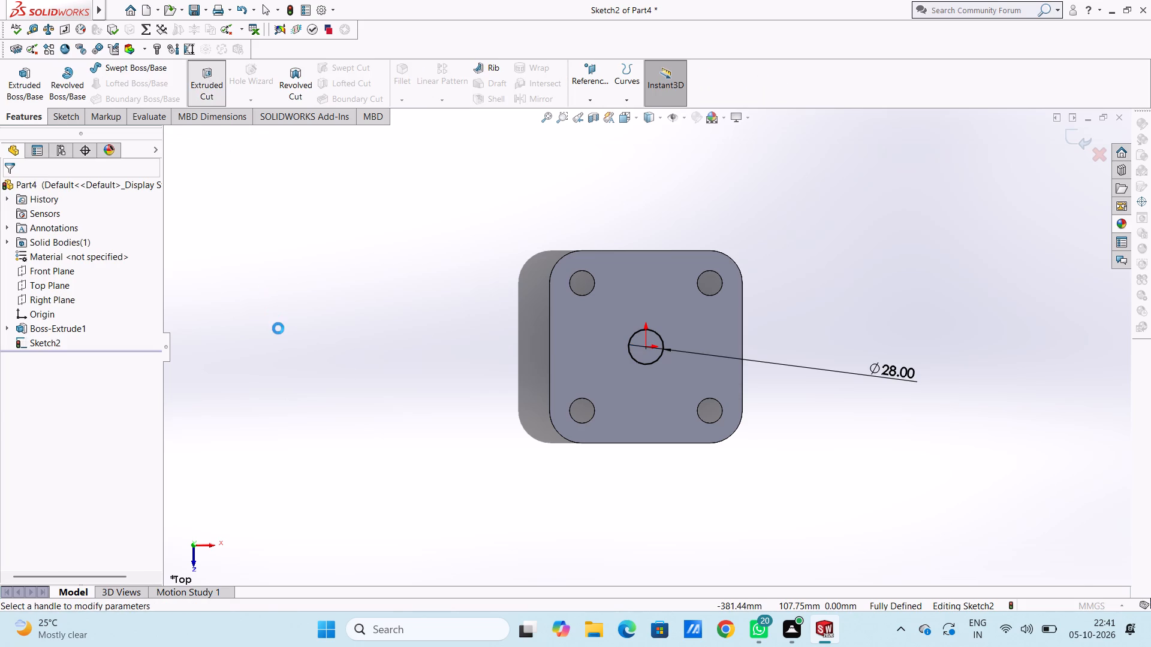
click(13, 192)
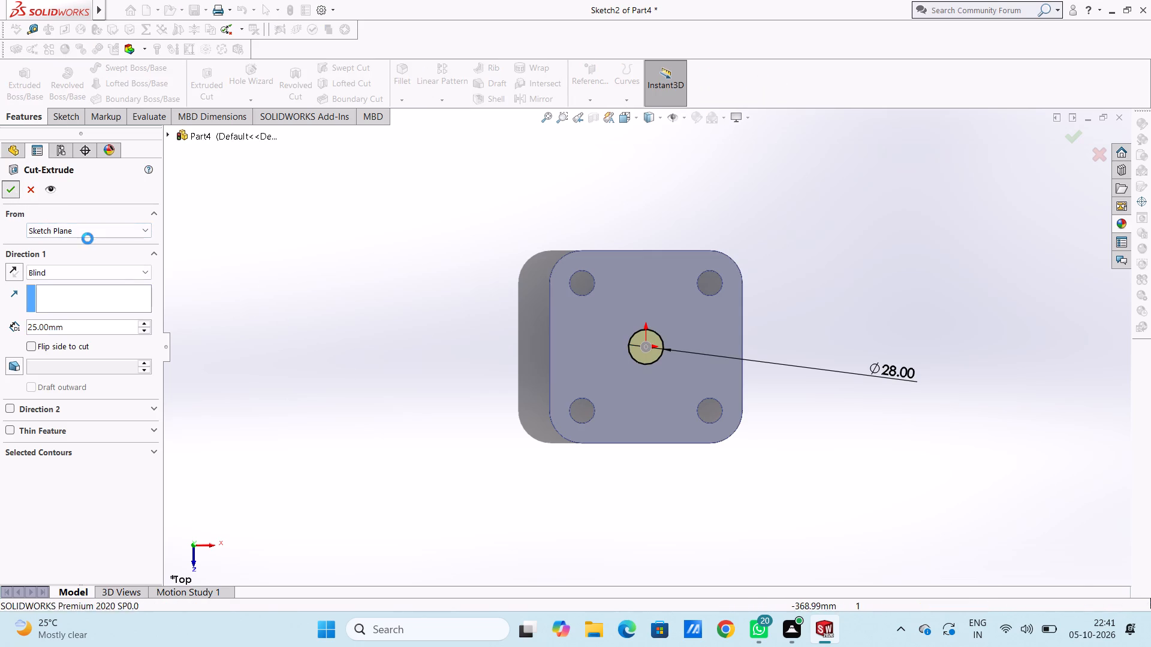
click(314, 353)
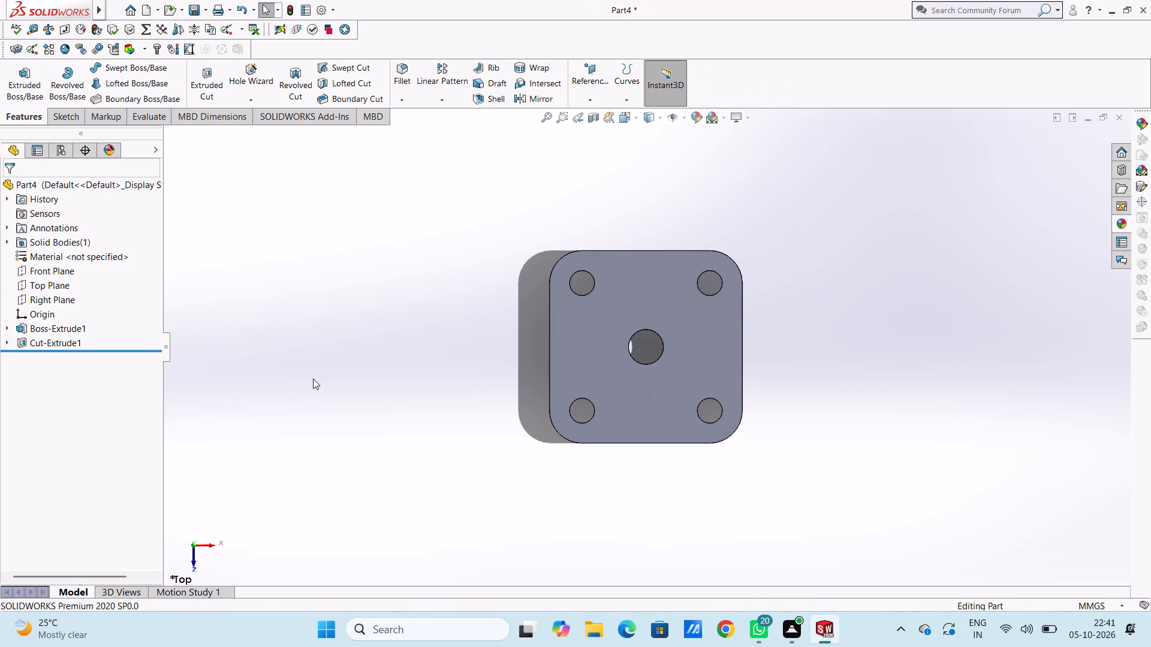
Sketch two circles centered on the origin on the plate's bottom face, with radii of 14 mm and about 34 mm.
key(ctrl+6)
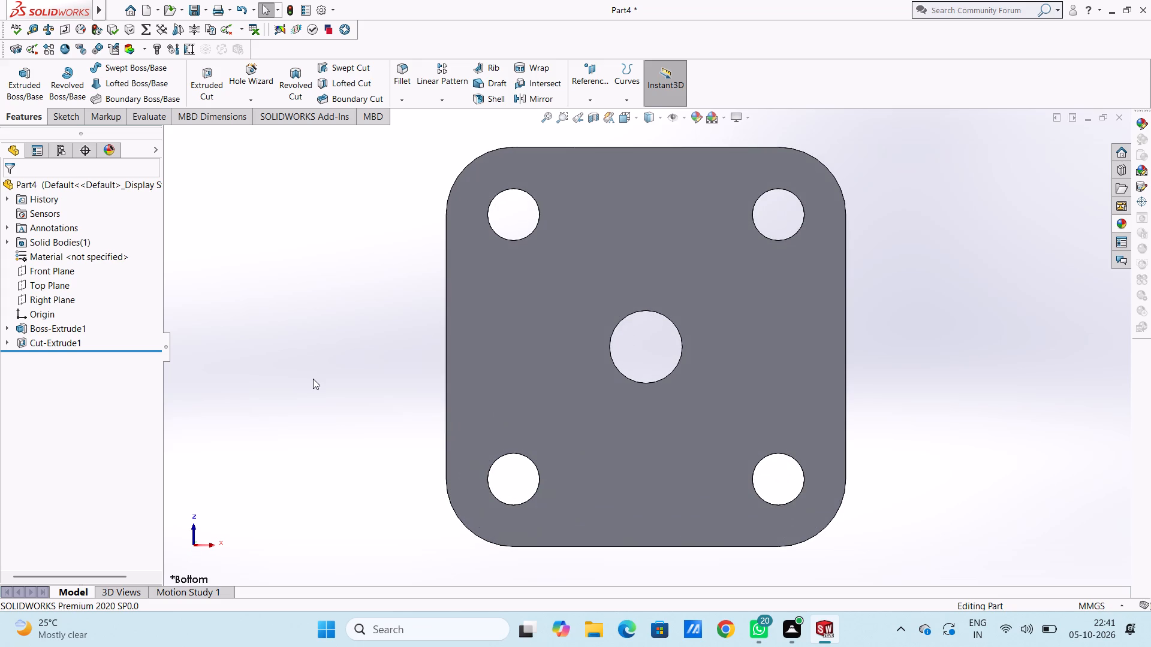
click(520, 370)
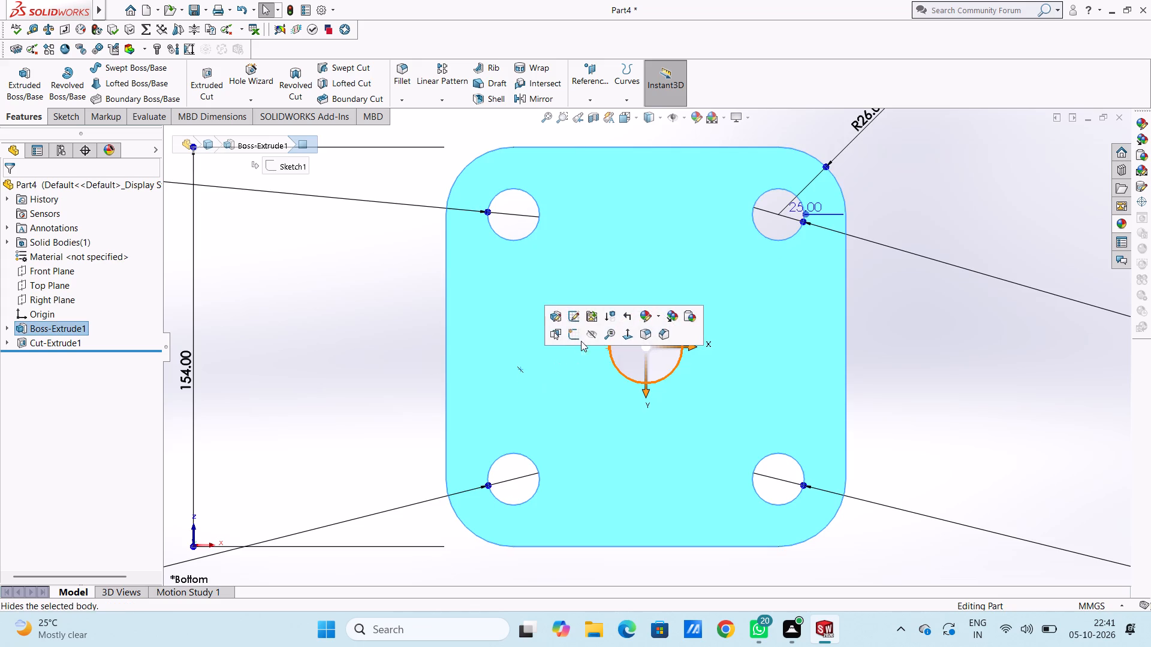
click(571, 338)
click(417, 379)
scroll(417, 379, up, 2)
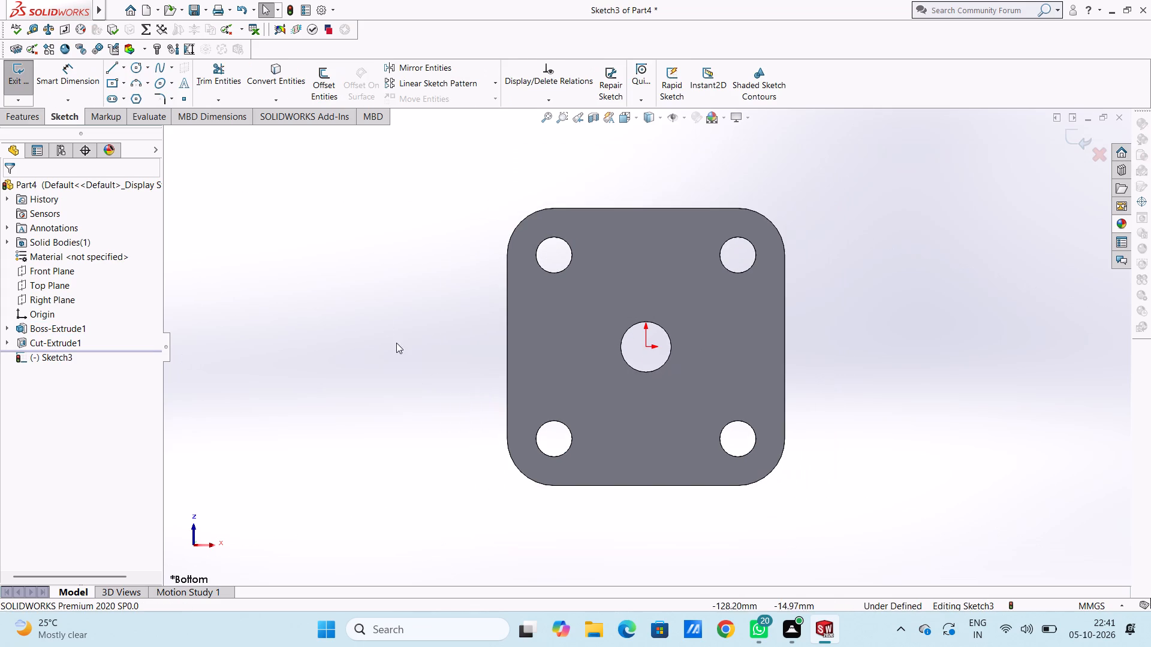
click(138, 69)
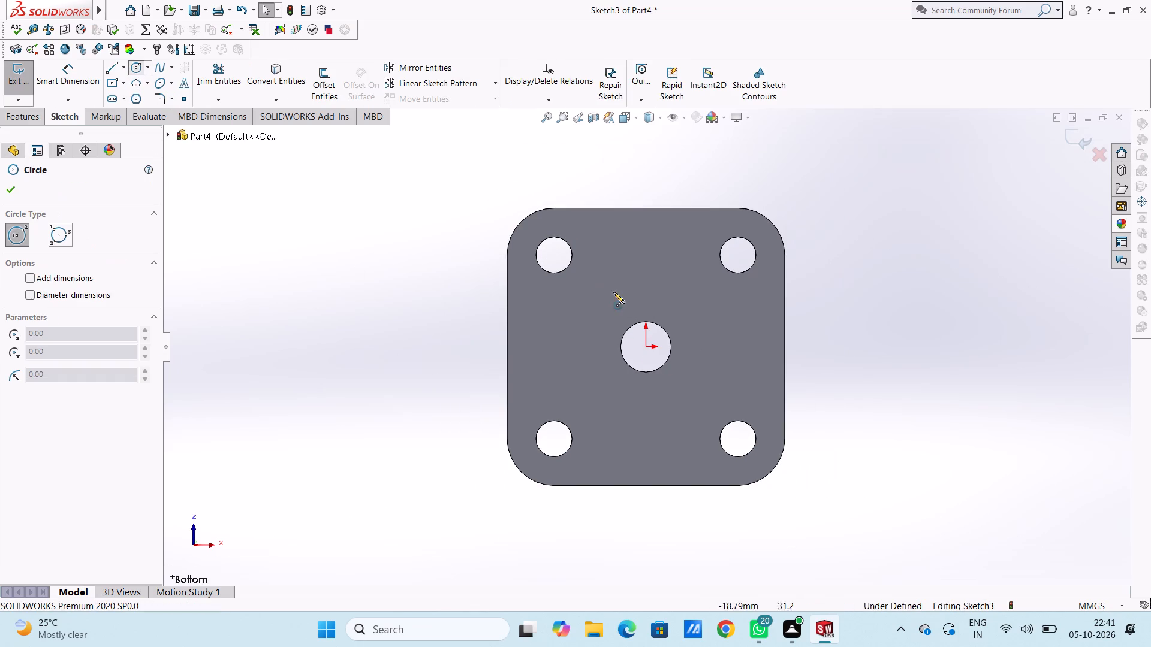
click(645, 344)
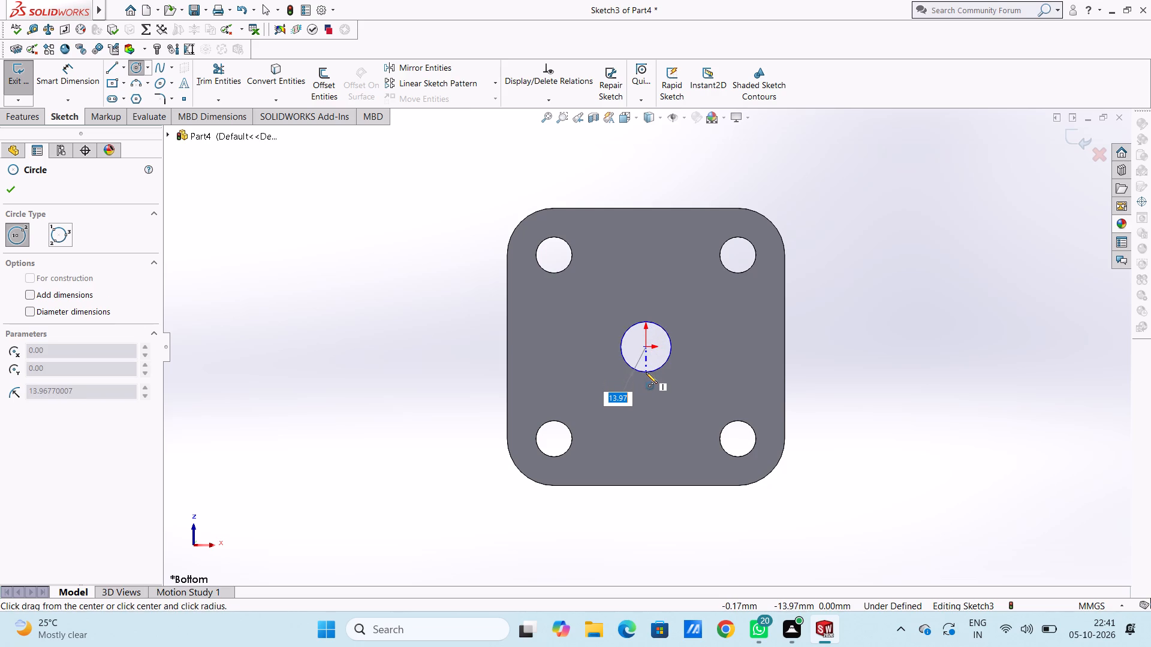
click(668, 361)
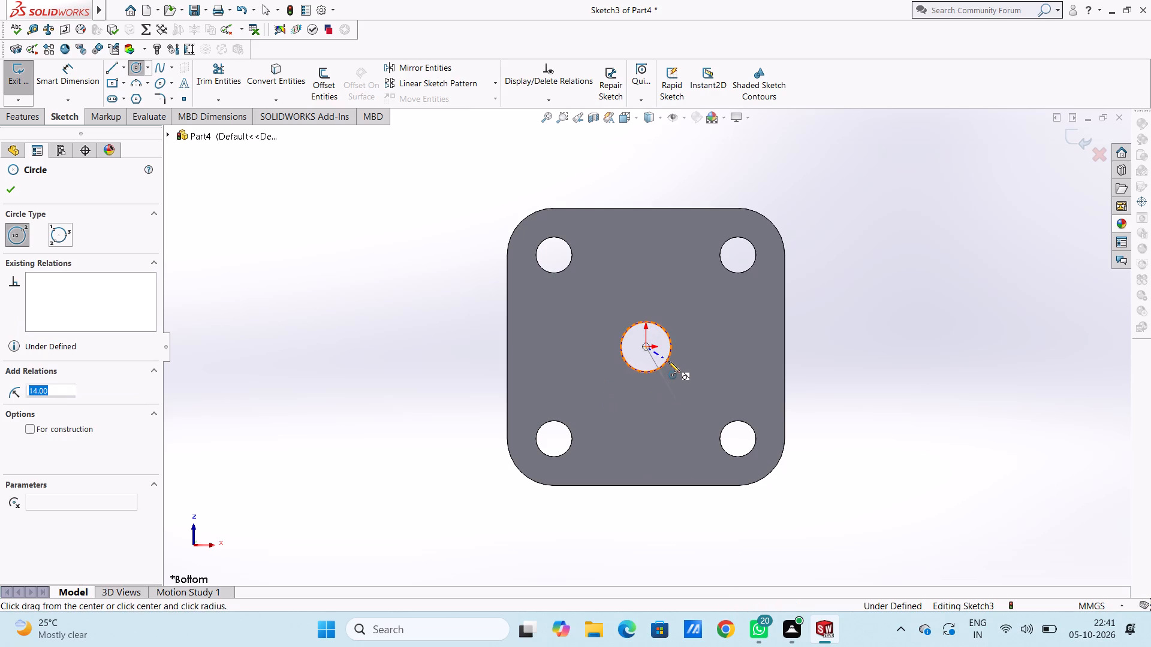
click(11, 189)
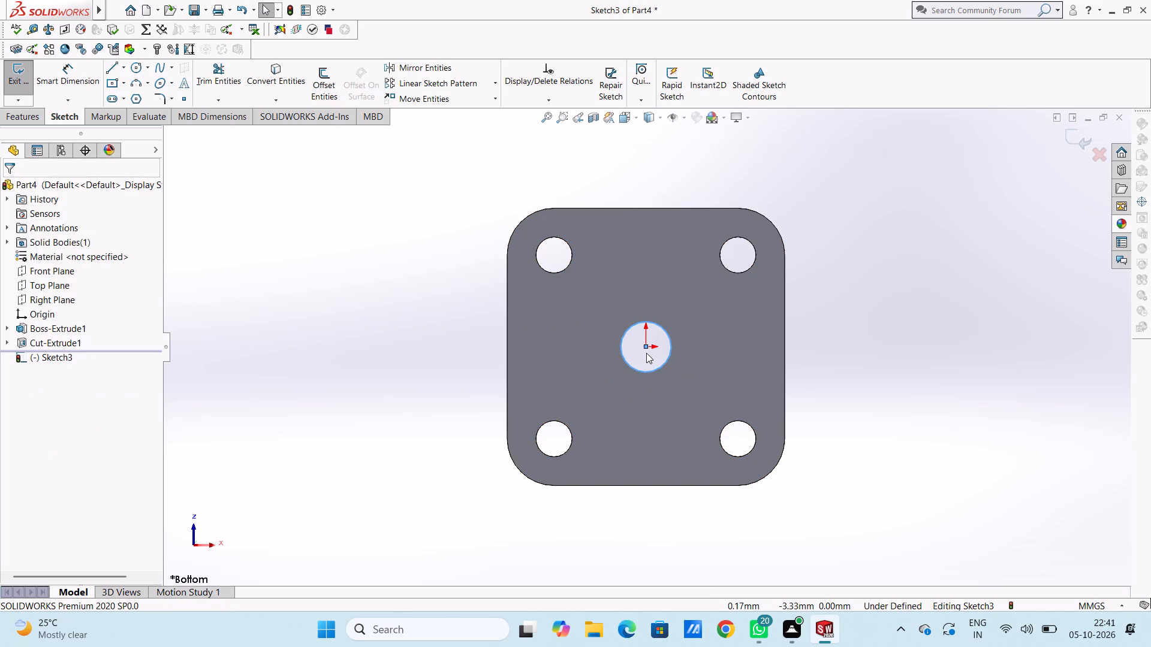
click(135, 70)
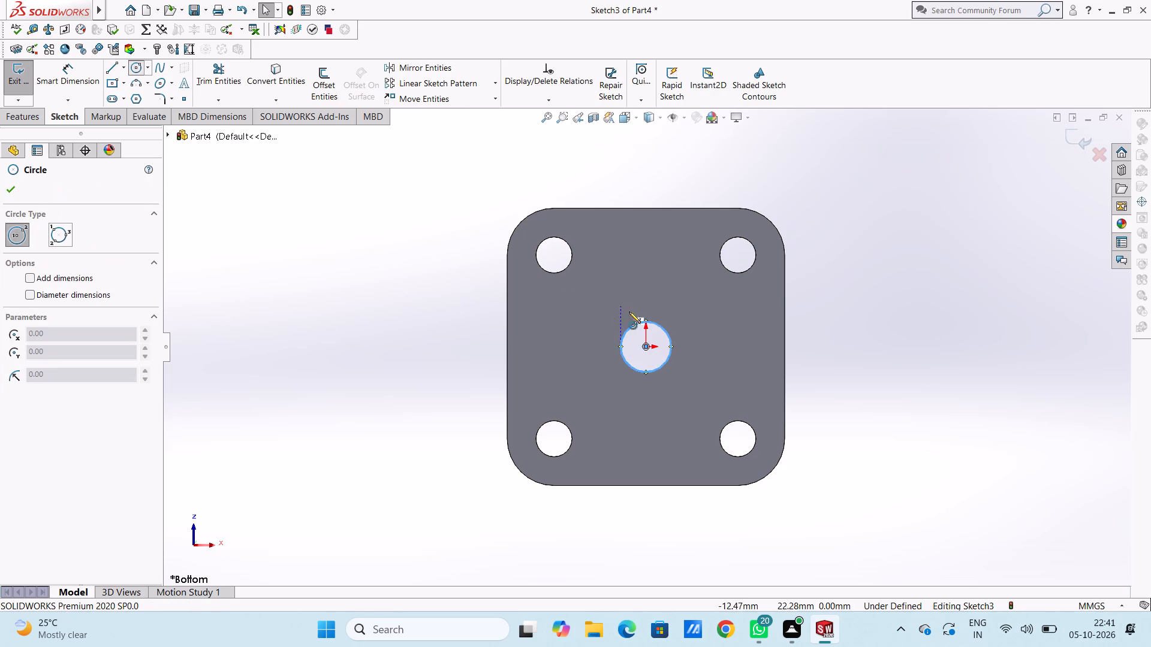
click(645, 344)
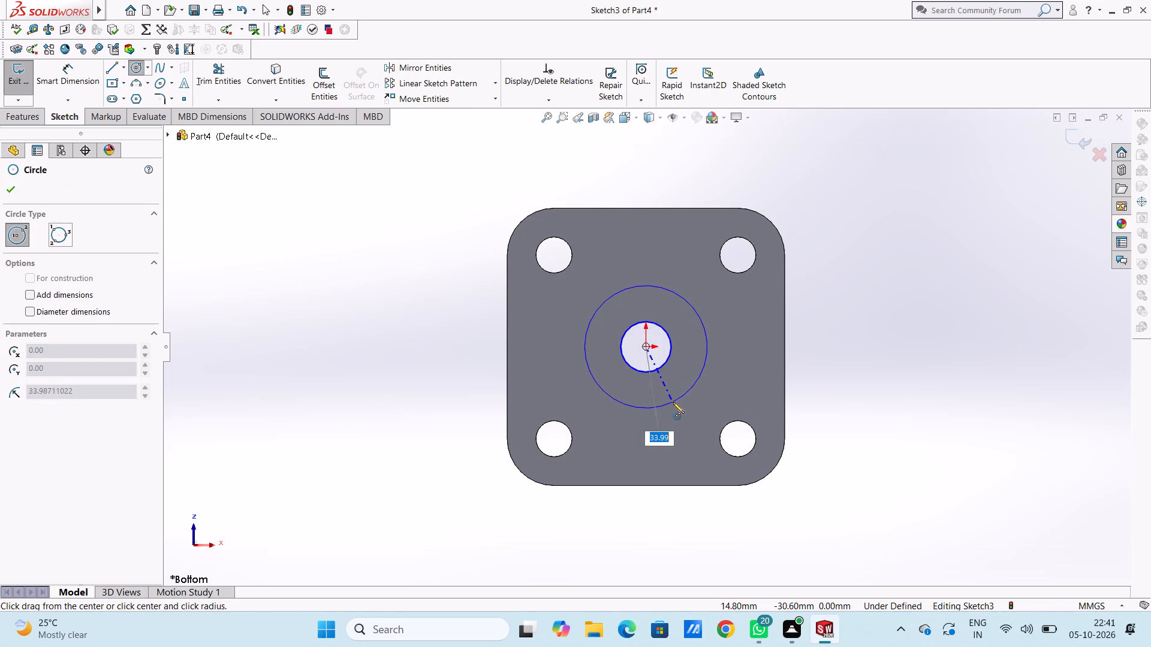
click(673, 402)
click(16, 188)
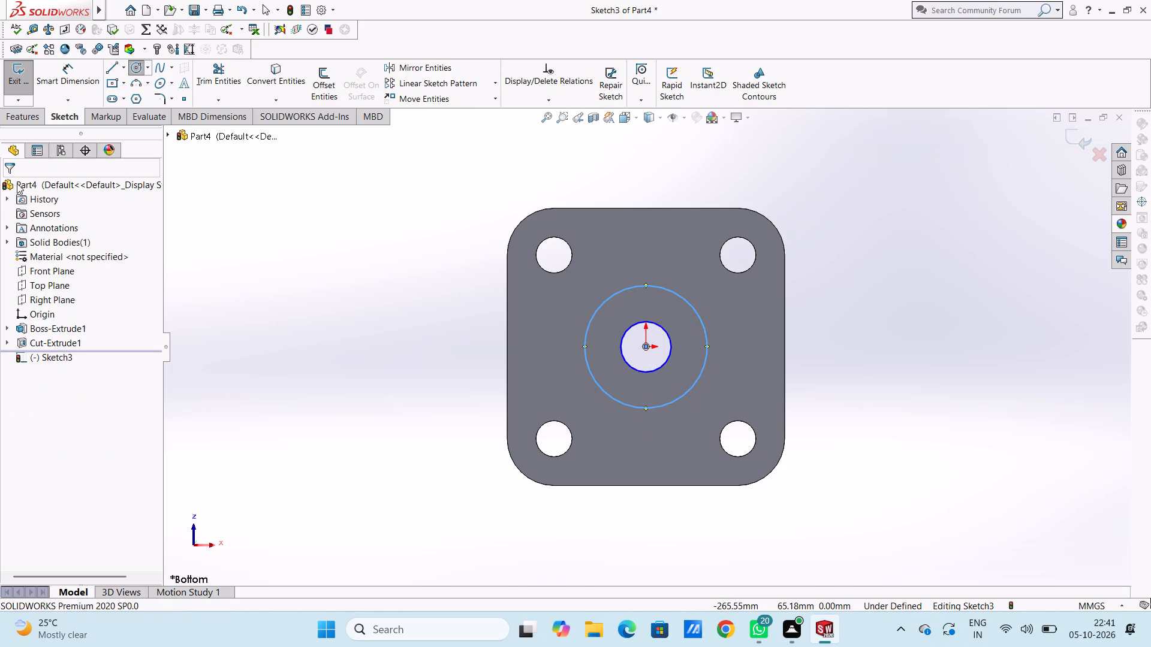
Dimension the outer circle's diameter at 112 mm and the inner circle's diameter at 28 mm, placing both dimensions outside the plate.
click(70, 83)
click(706, 338)
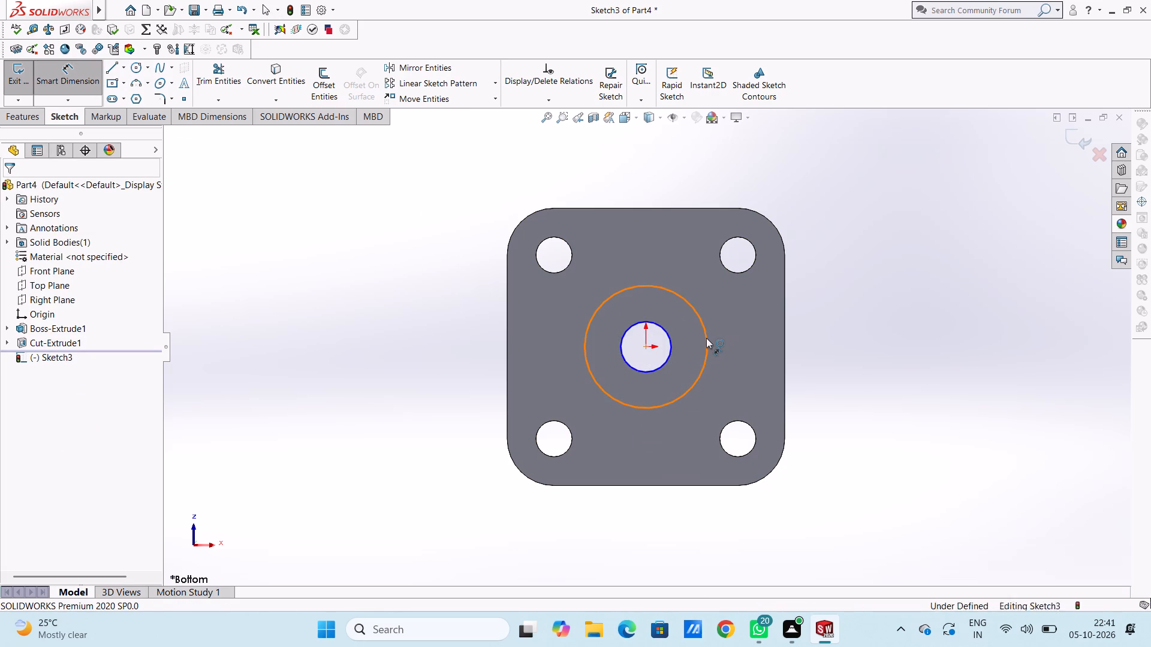
click(980, 288)
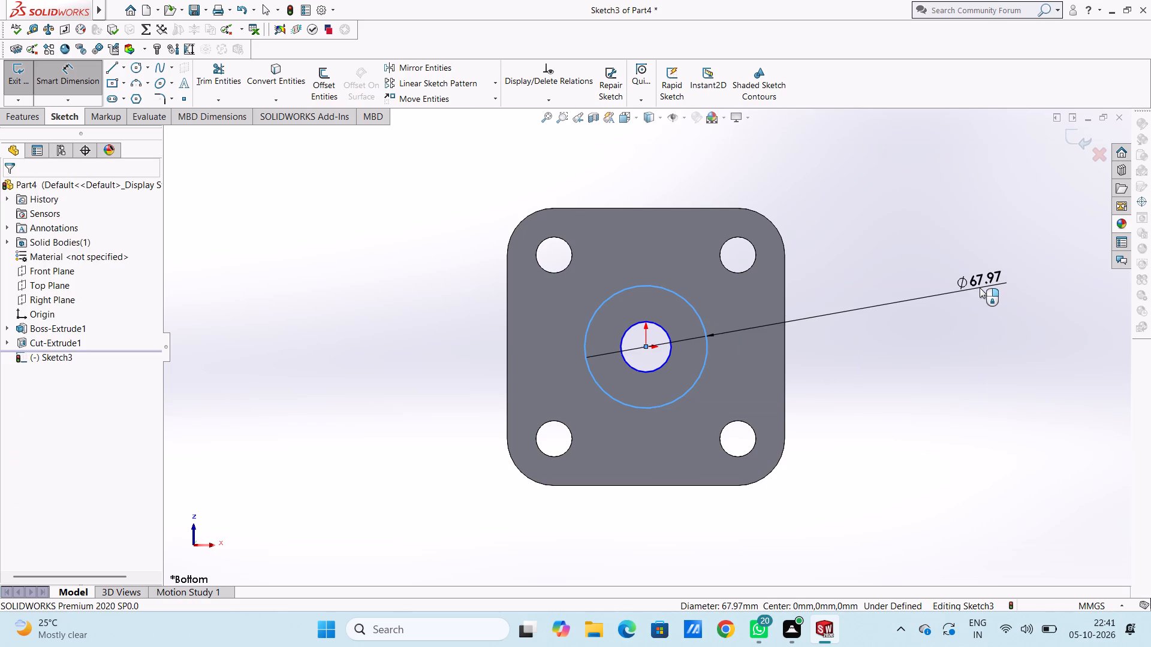
text(112)
key(Return)
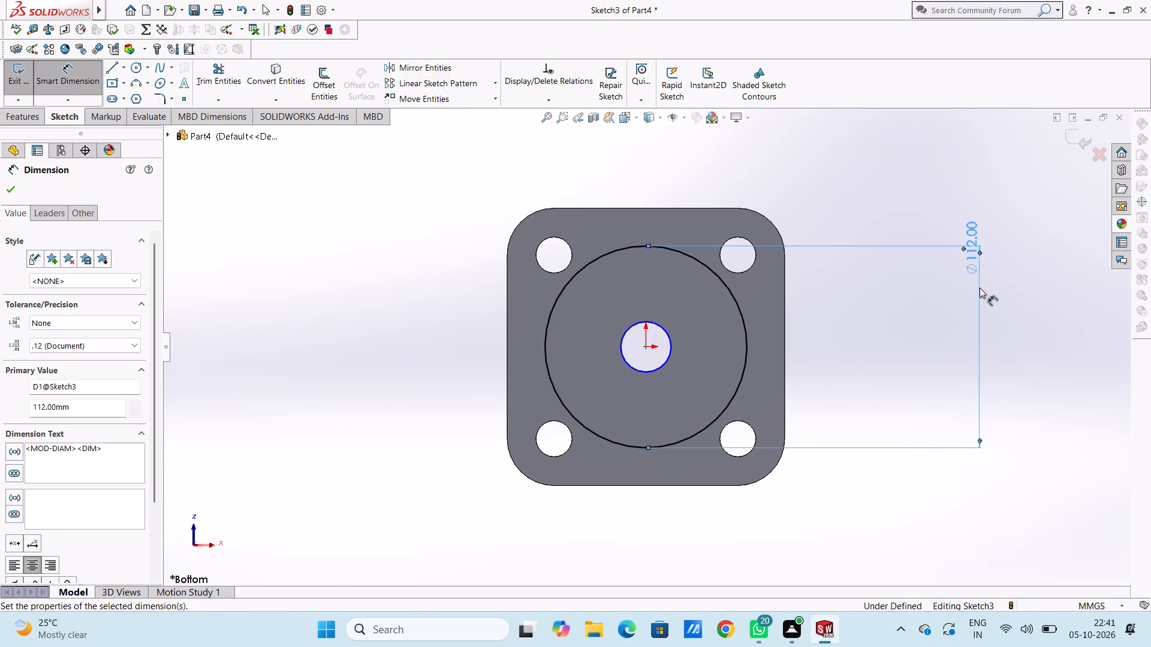
click(928, 318)
click(640, 374)
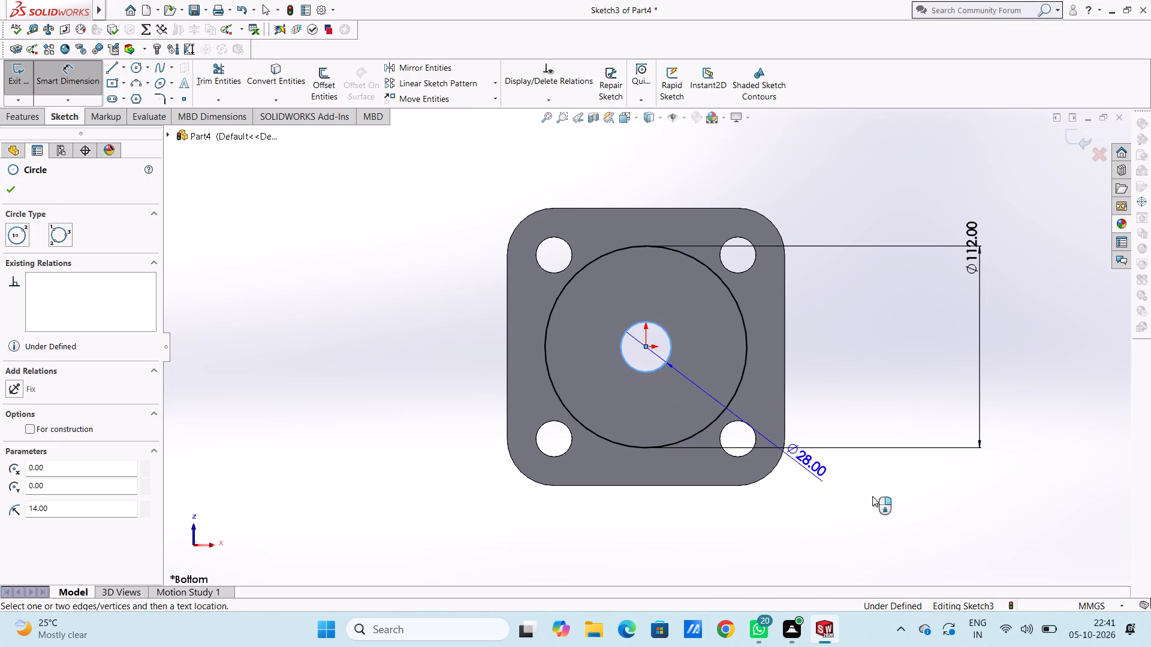
click(967, 552)
click(912, 537)
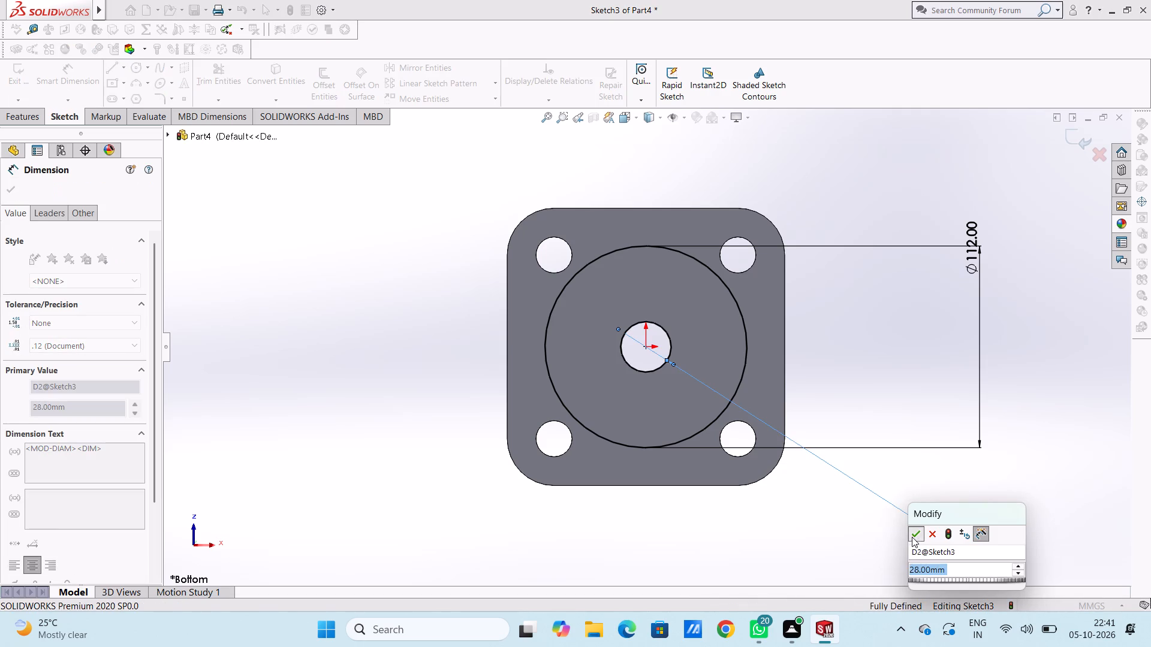
click(884, 524)
Extrude the ring between the two circles as a merged boss with a blind depth of 6 mm.
scroll(876, 373, up, 2)
middle_drag(836, 340, 831, 433)
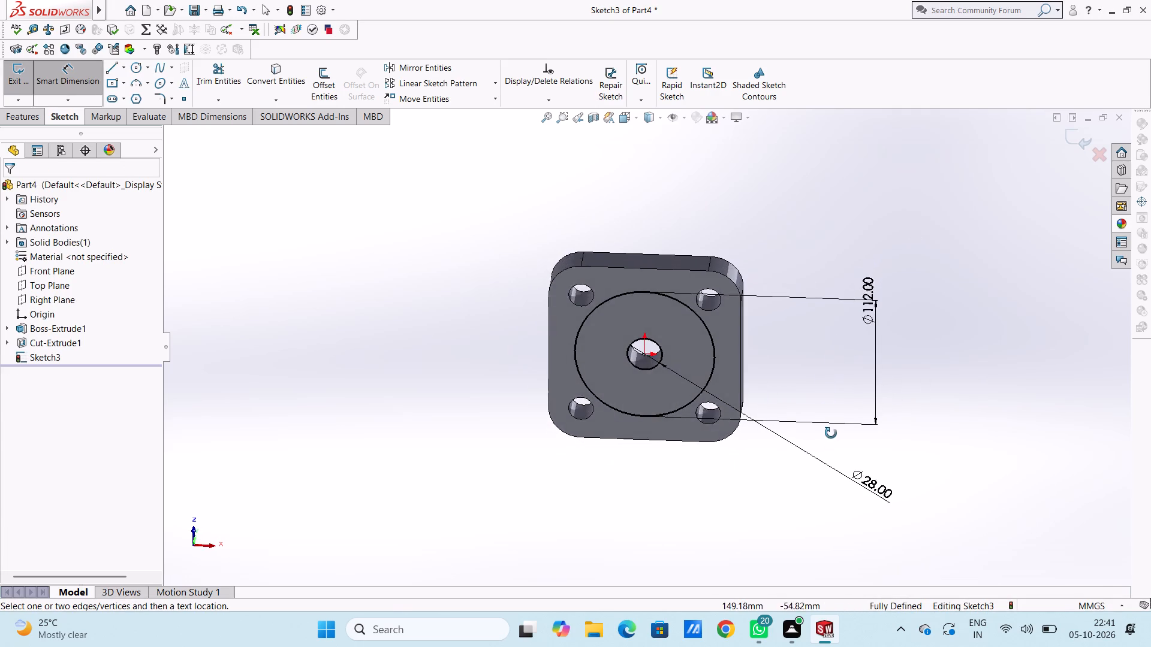
middle_drag(831, 433, 830, 441)
scroll(830, 441, up, 1)
click(58, 80)
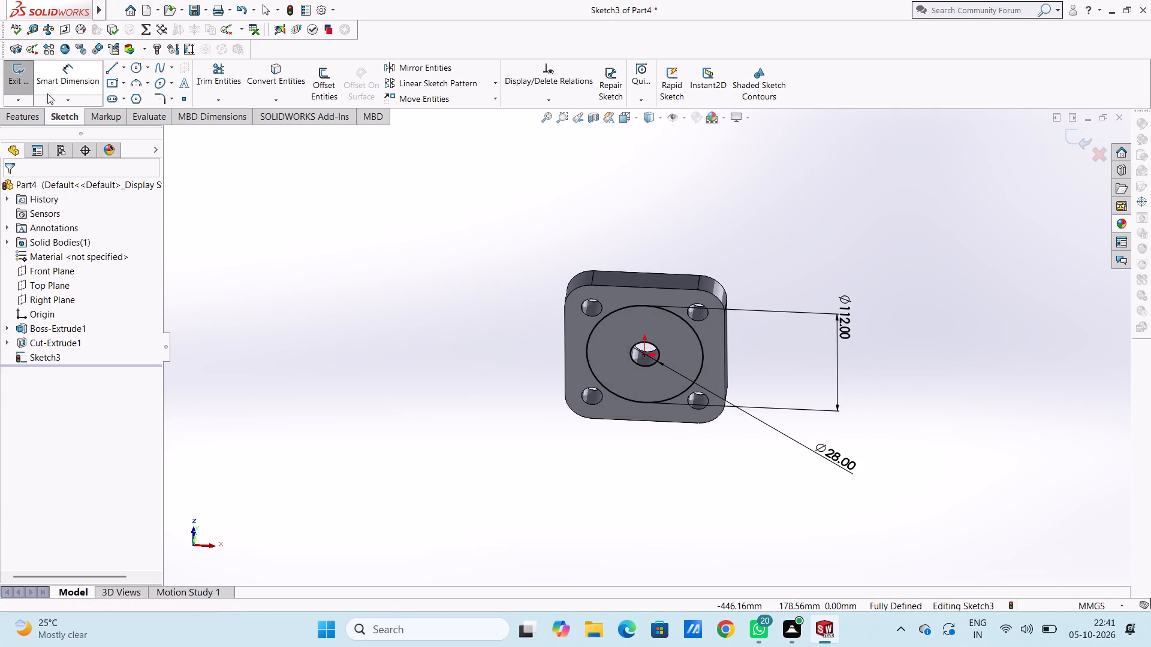
click(25, 115)
click(22, 80)
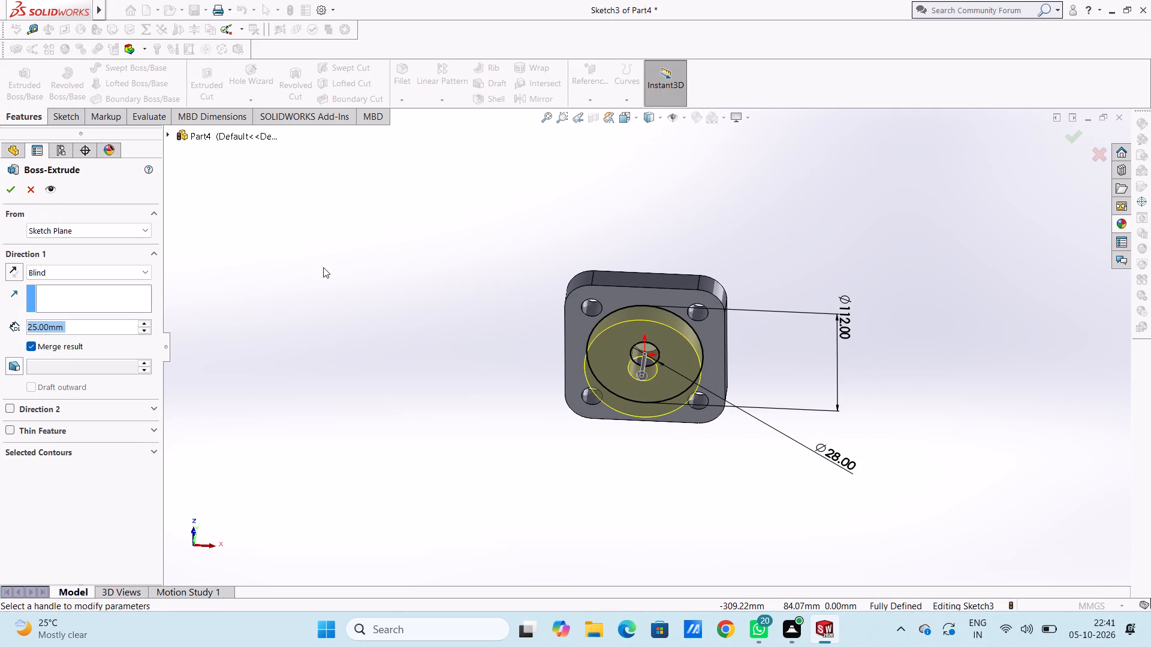
key(6)
key(Return)
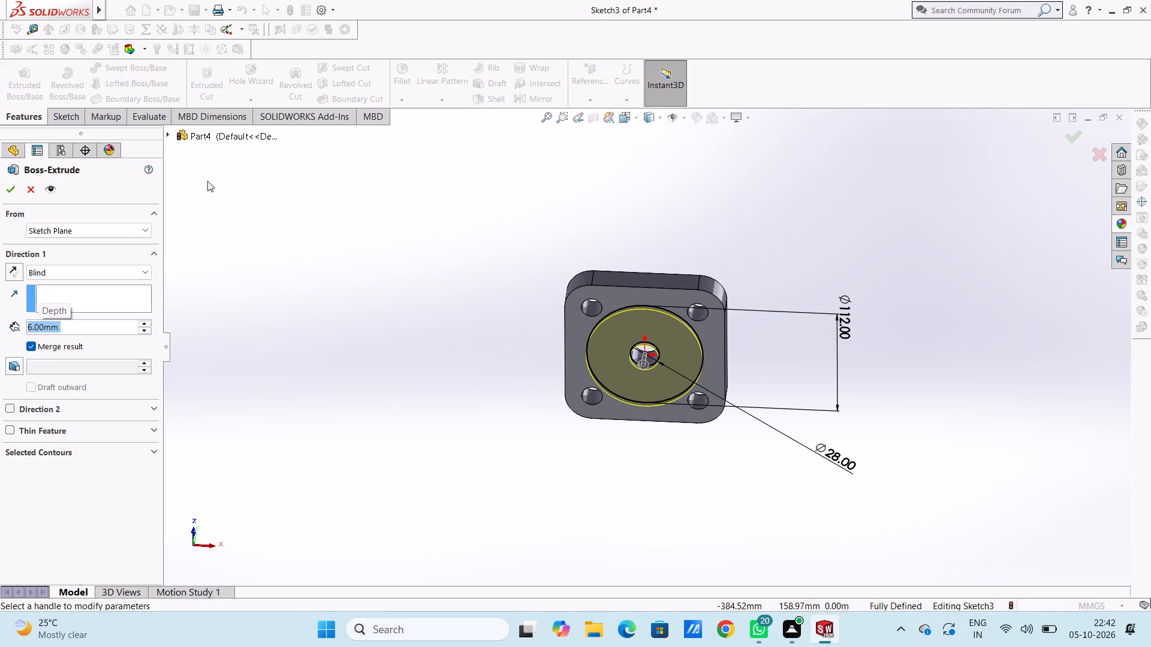
click(9, 192)
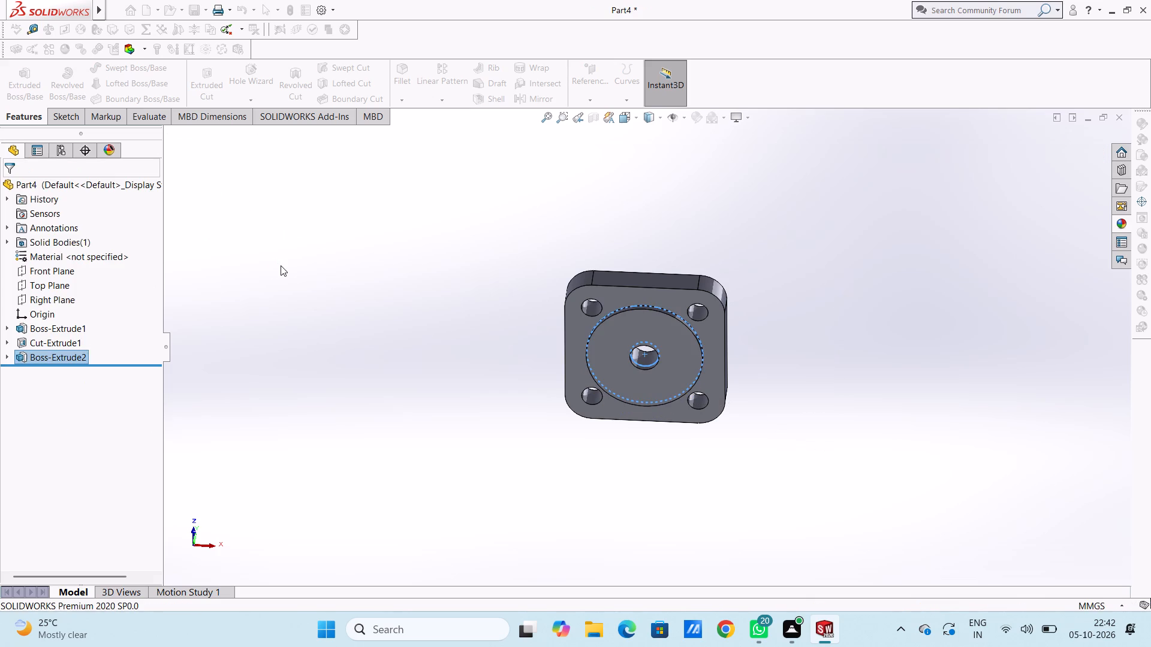
click(281, 265)
Sketch two circles centered on the origin on the plate's top face, with radii of 14 mm and 20 mm.
middle_drag(348, 258, 302, 427)
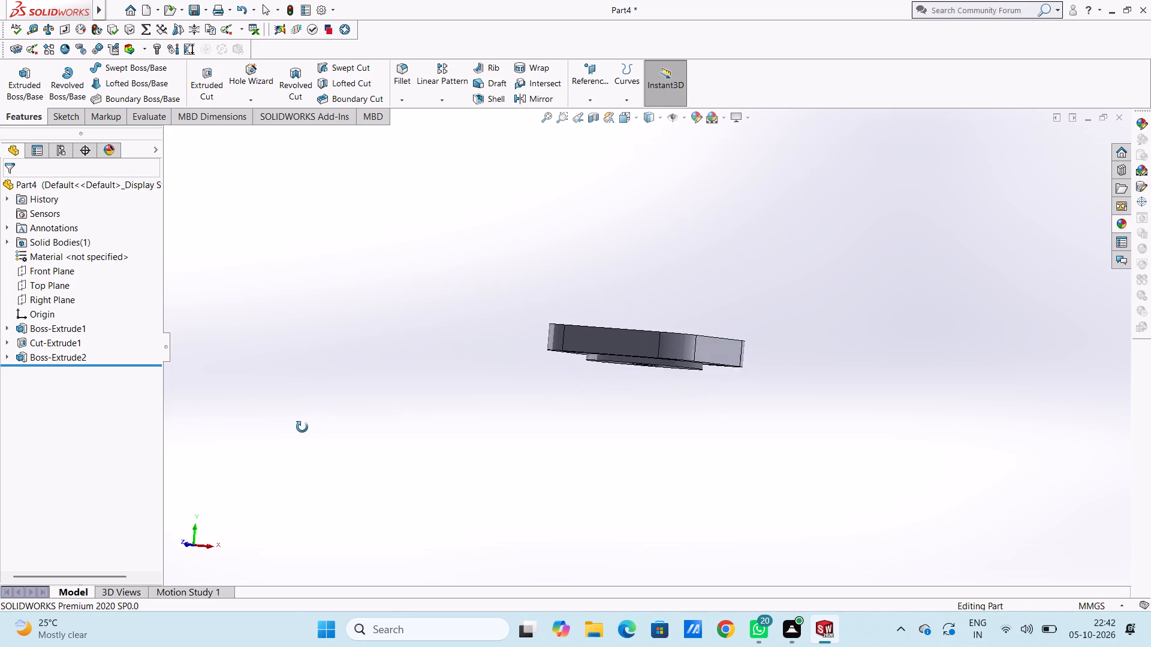
middle_drag(302, 427, 290, 484)
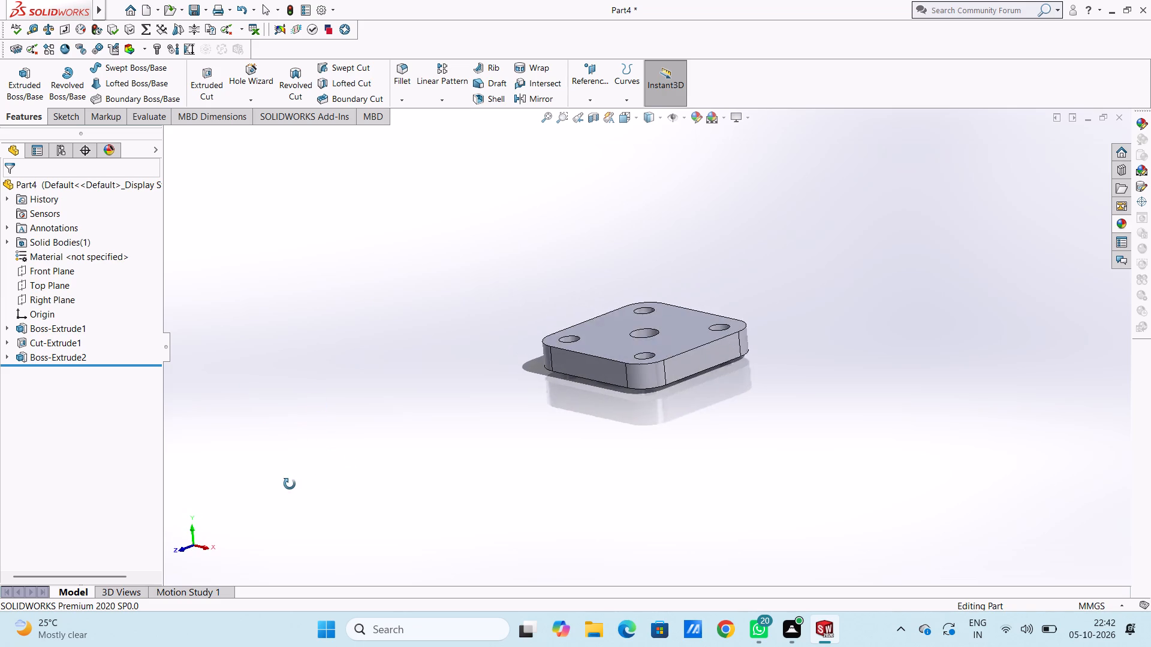
middle_drag(290, 484, 312, 495)
key(ctrl+5)
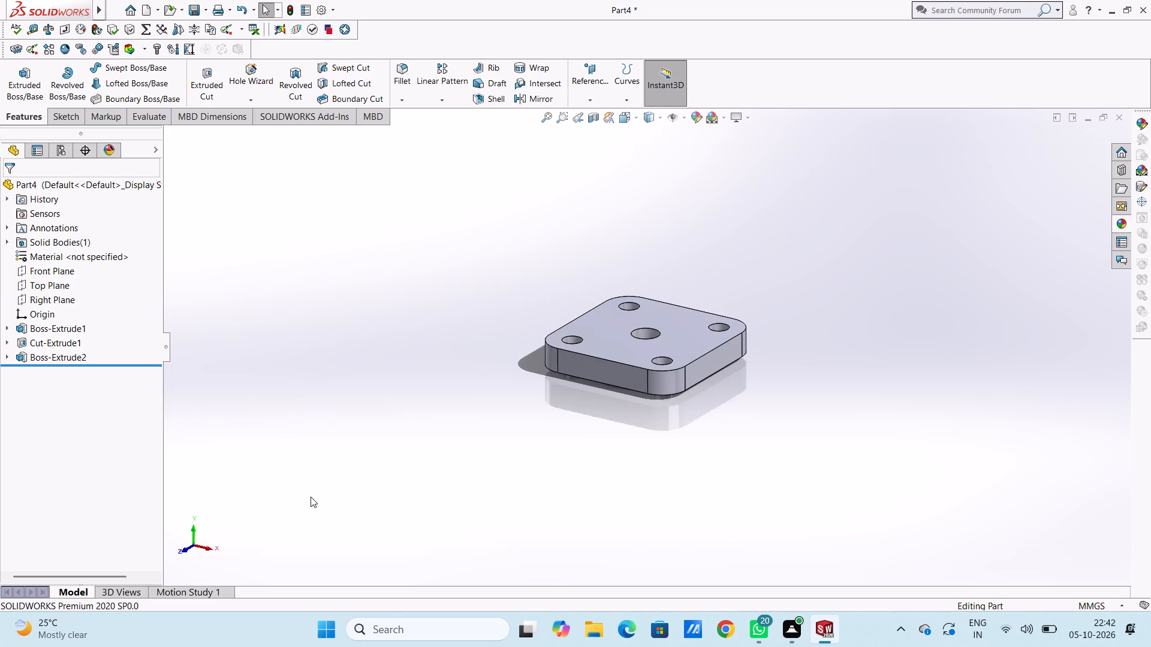
scroll(311, 497, up, 2)
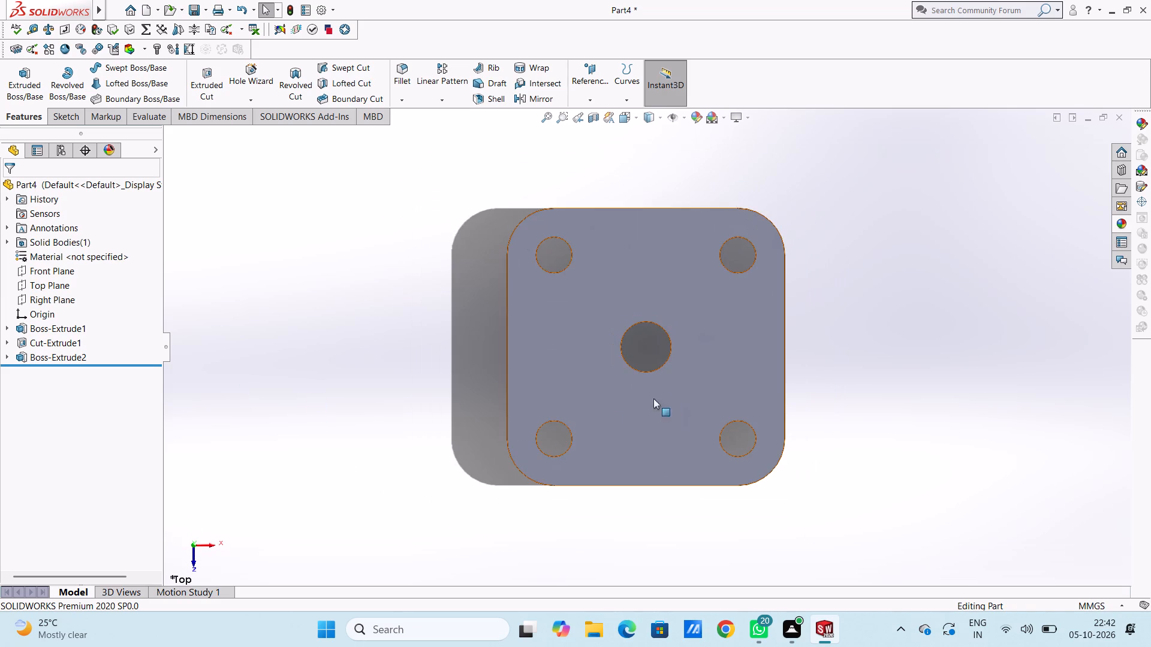
click(707, 361)
click(763, 327)
click(855, 388)
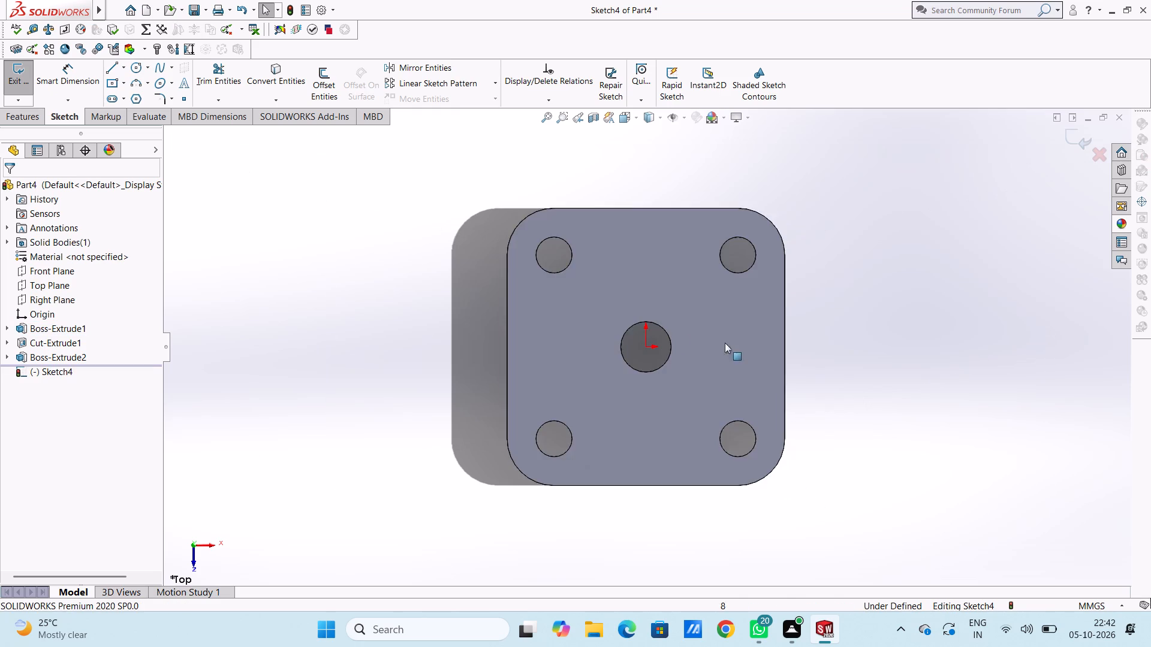
click(135, 65)
click(646, 346)
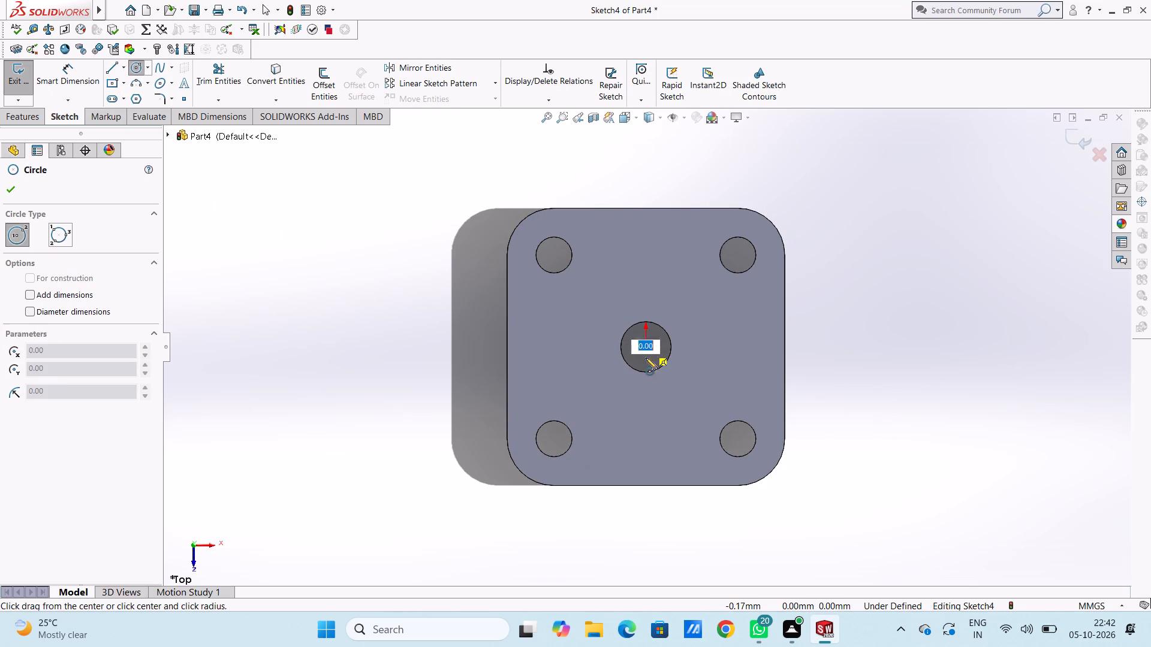
click(664, 364)
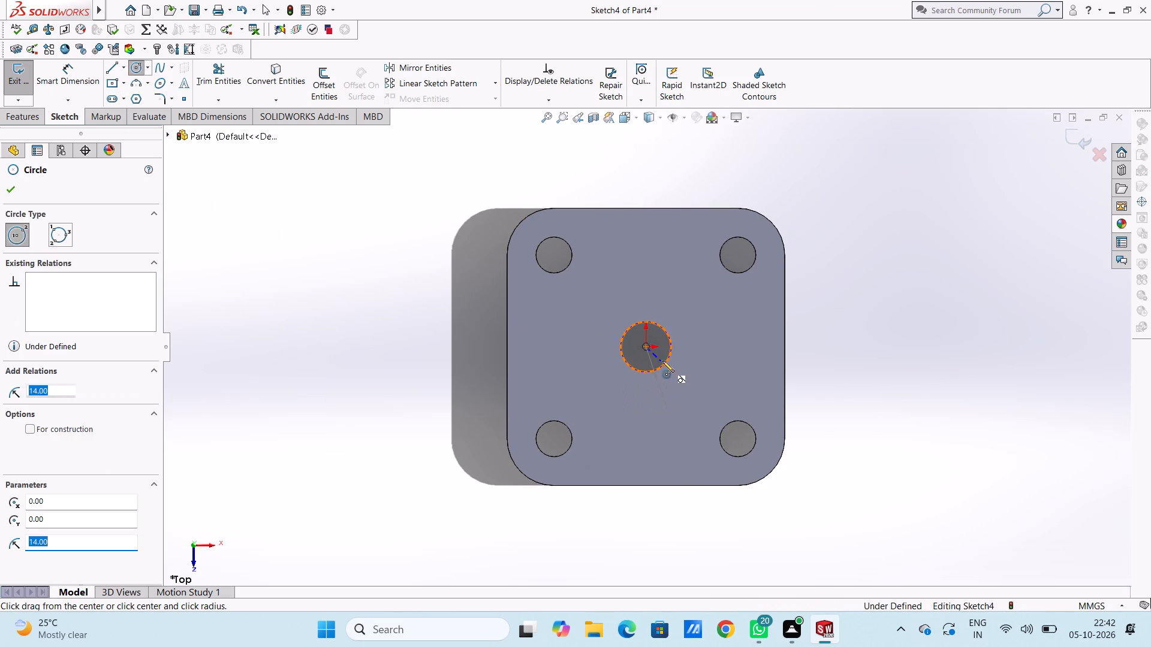
click(645, 345)
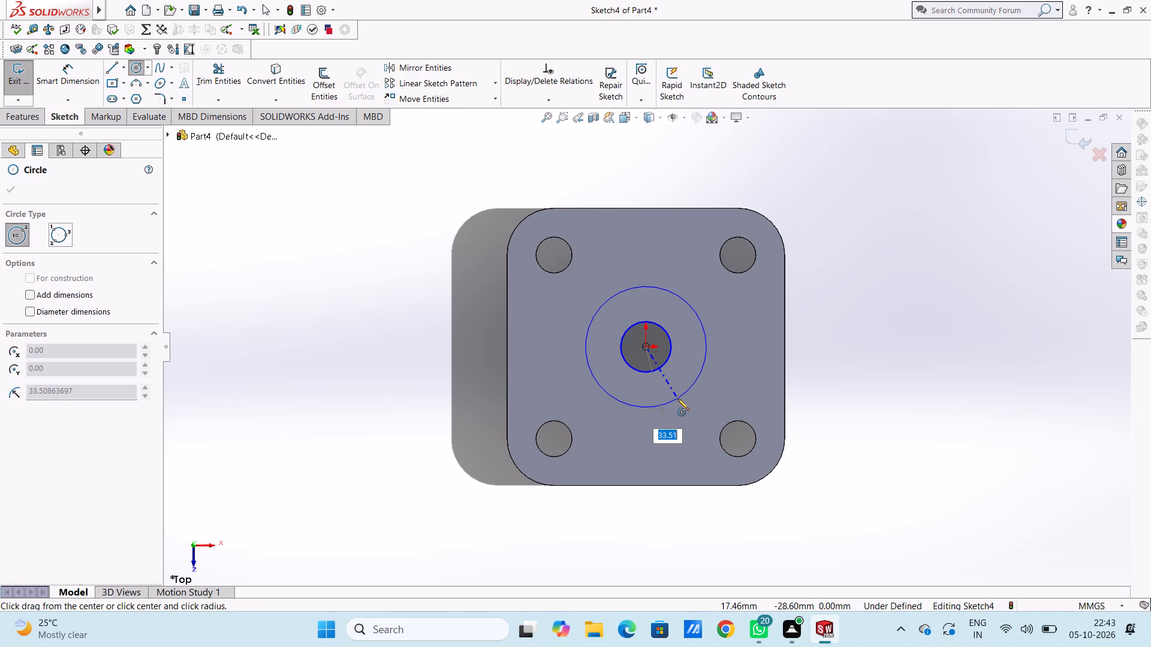
text(20)
key(Return)
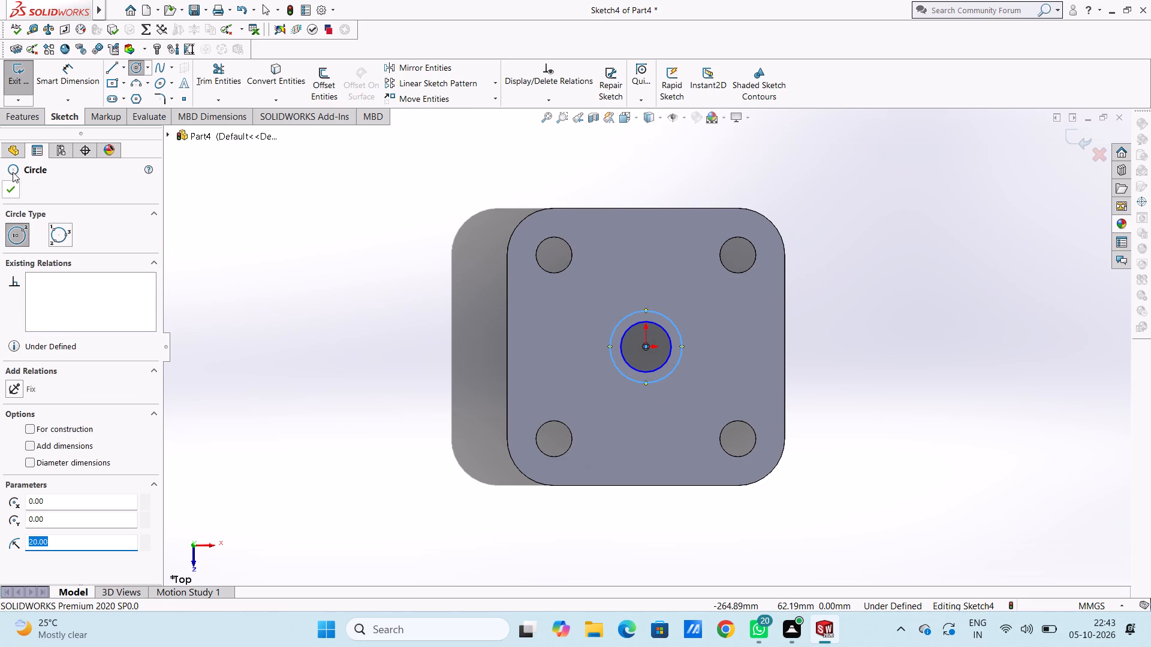
click(5, 191)
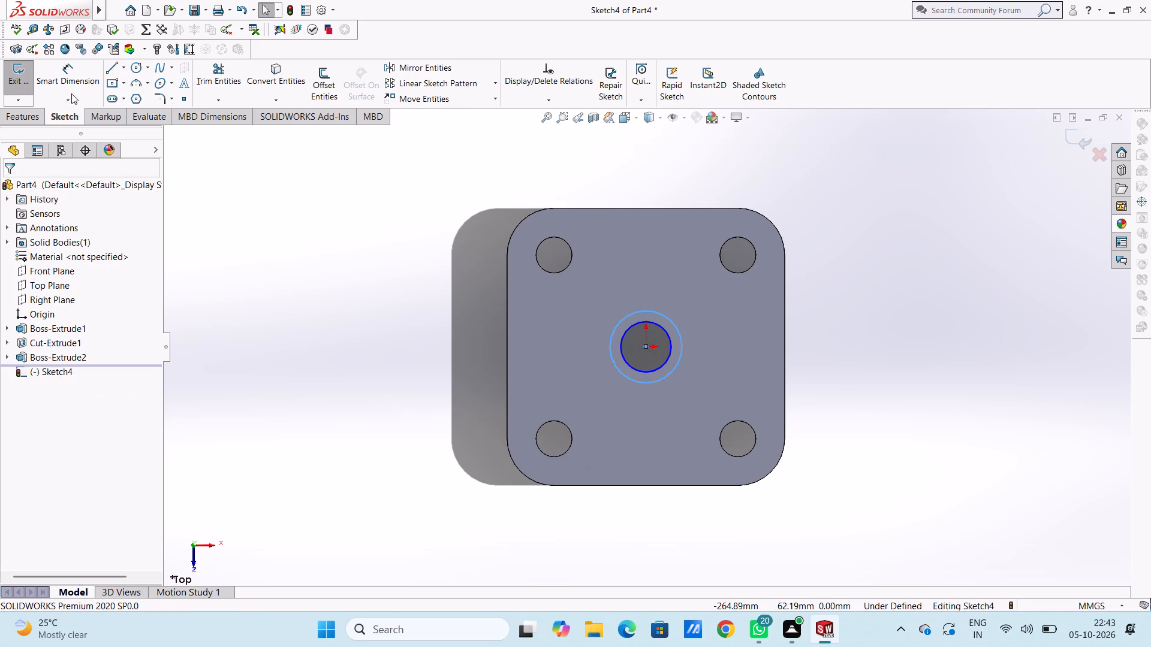
Dimension the outer circle's diameter at 40 mm, placing the dimension outside the plate.
click(74, 83)
click(653, 382)
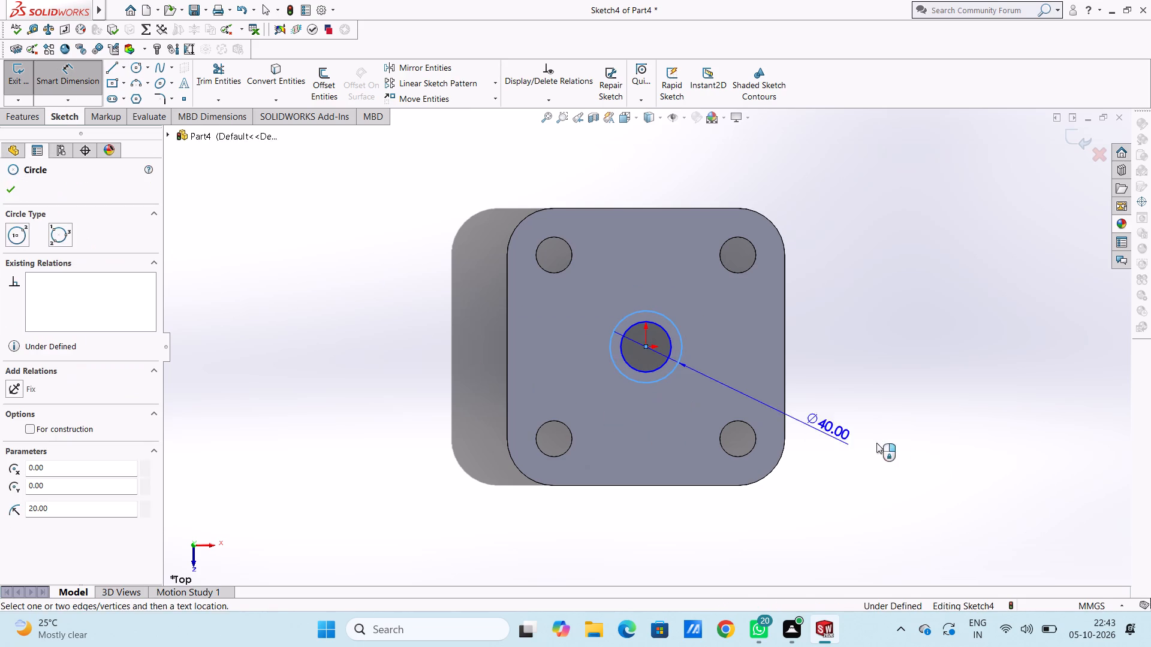
click(911, 452)
click(862, 436)
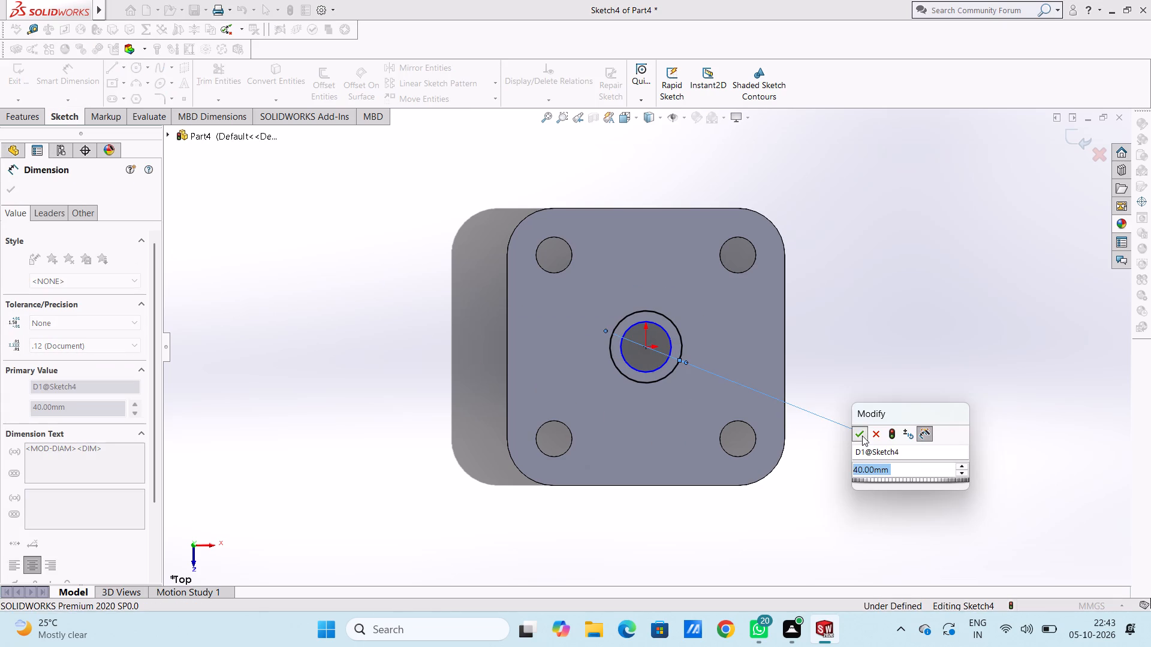
click(884, 383)
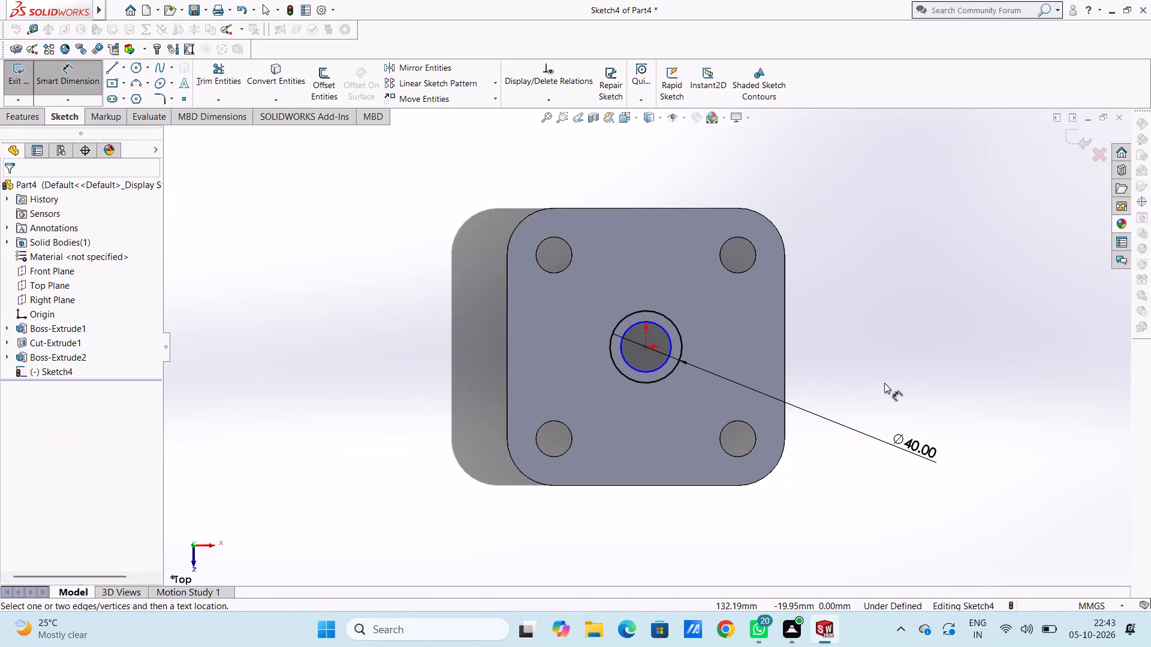
Dimension the inner circle's diameter at 28 mm, placing the dimension outside the plate.
click(658, 368)
click(871, 513)
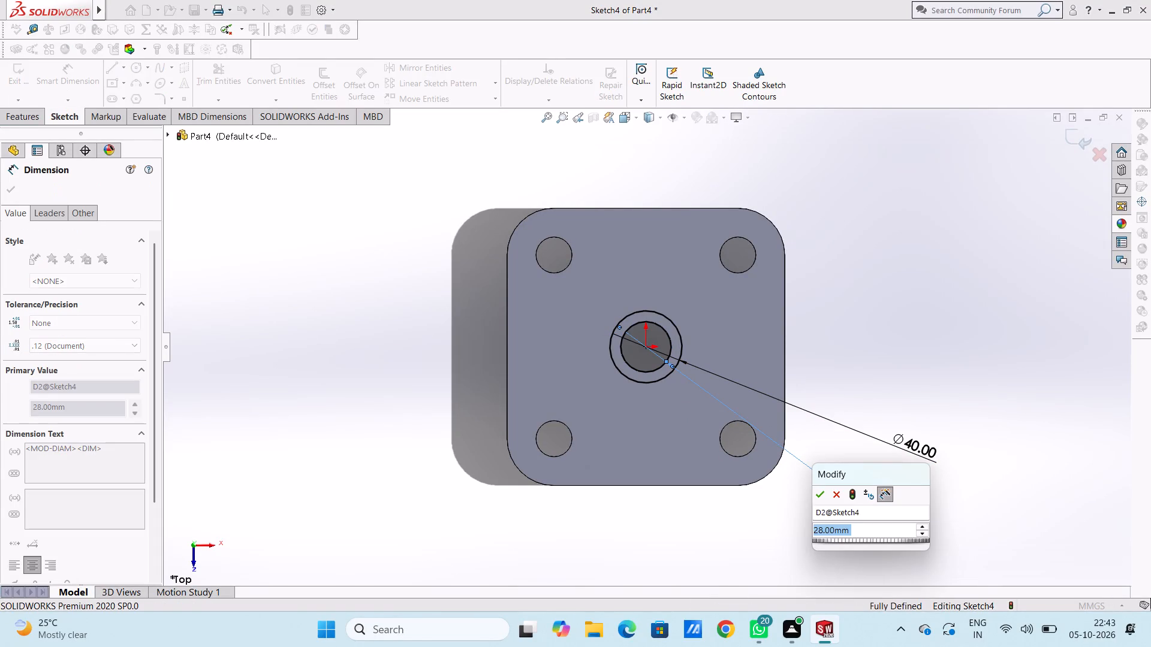
click(820, 494)
click(832, 450)
Examine the plate and the dimensioned circles on its top face from several angles.
scroll(857, 476, up, 1)
middle_drag(857, 476, 834, 462)
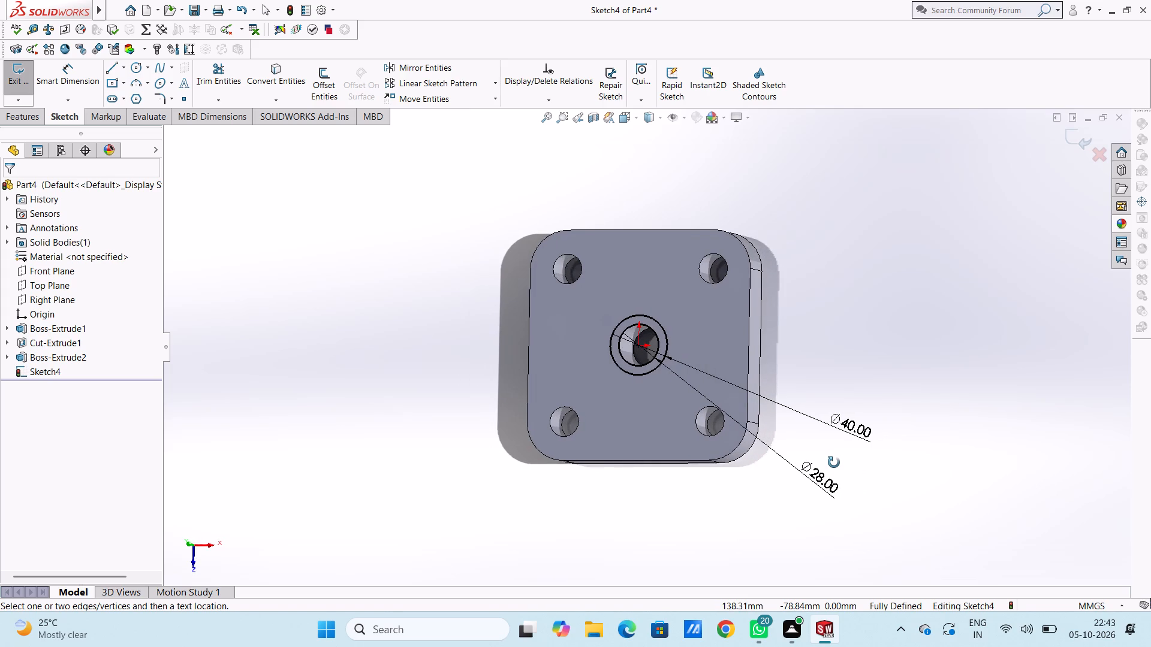
middle_drag(834, 462, 848, 453)
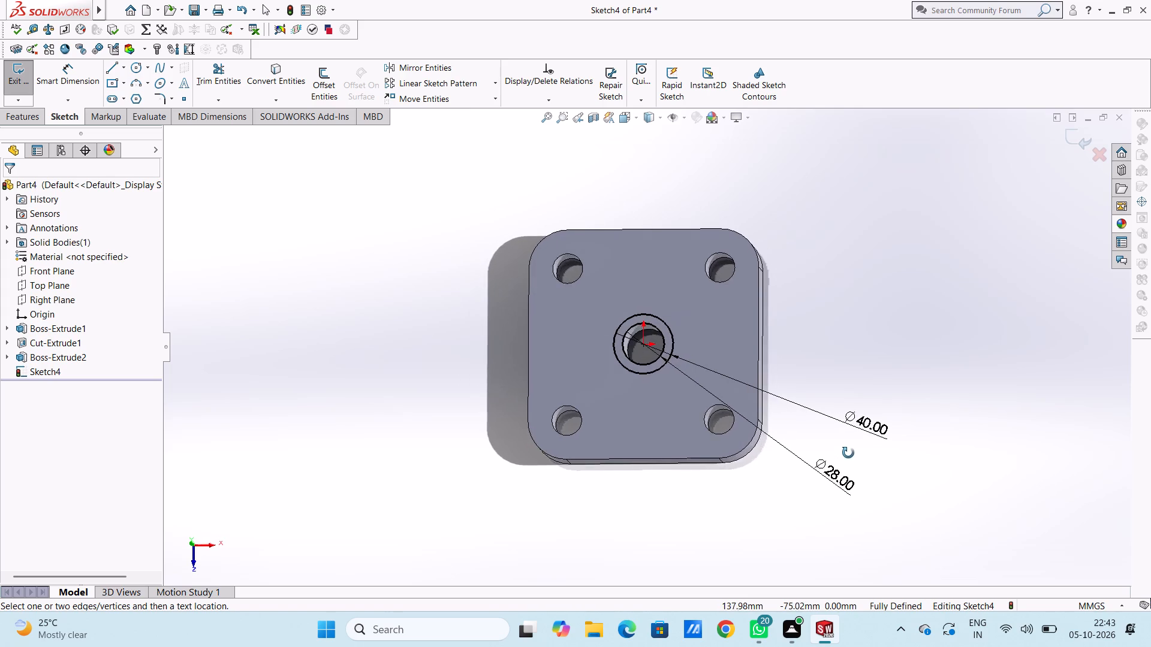
middle_drag(848, 453, 820, 428)
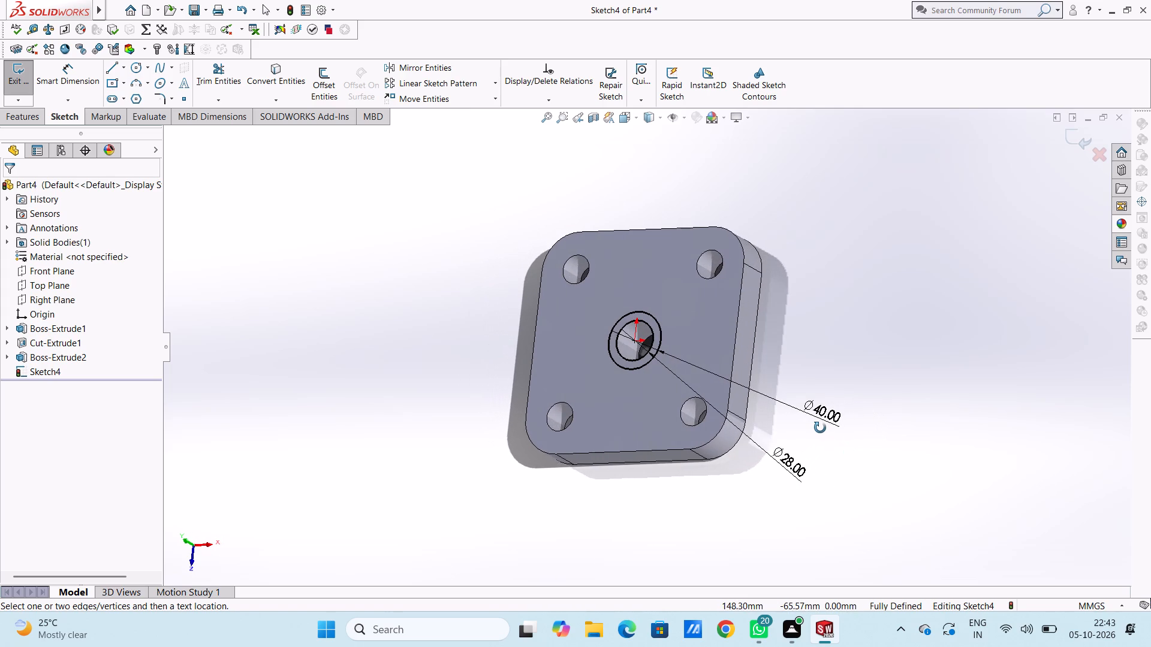
middle_drag(820, 428, 842, 428)
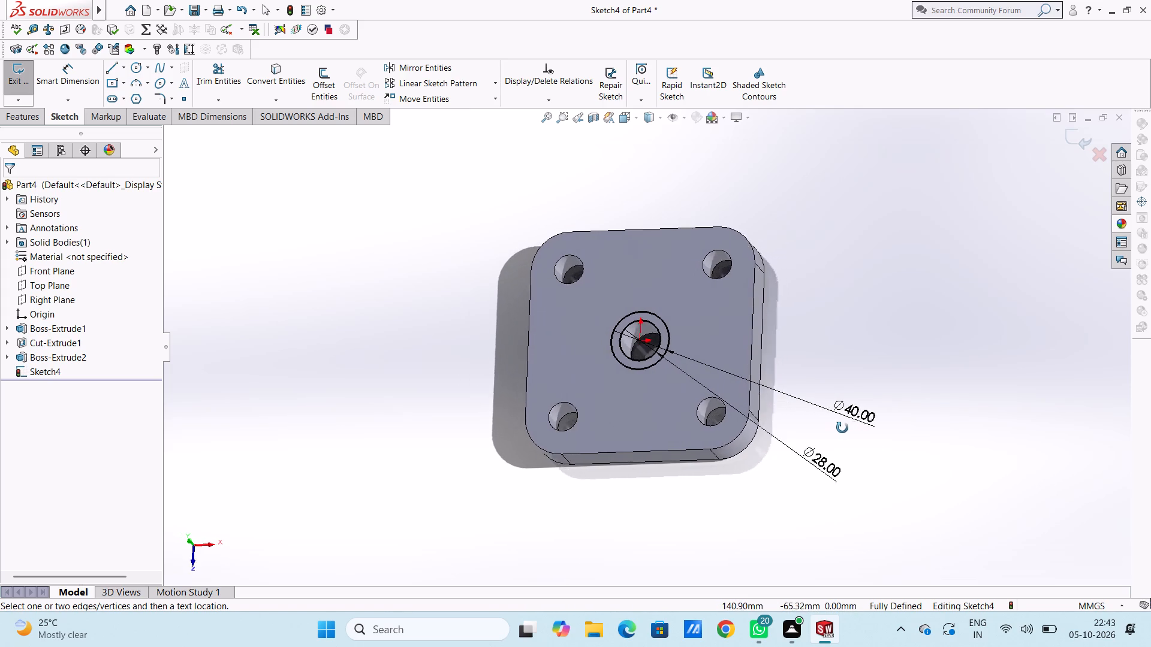
middle_drag(842, 428, 797, 393)
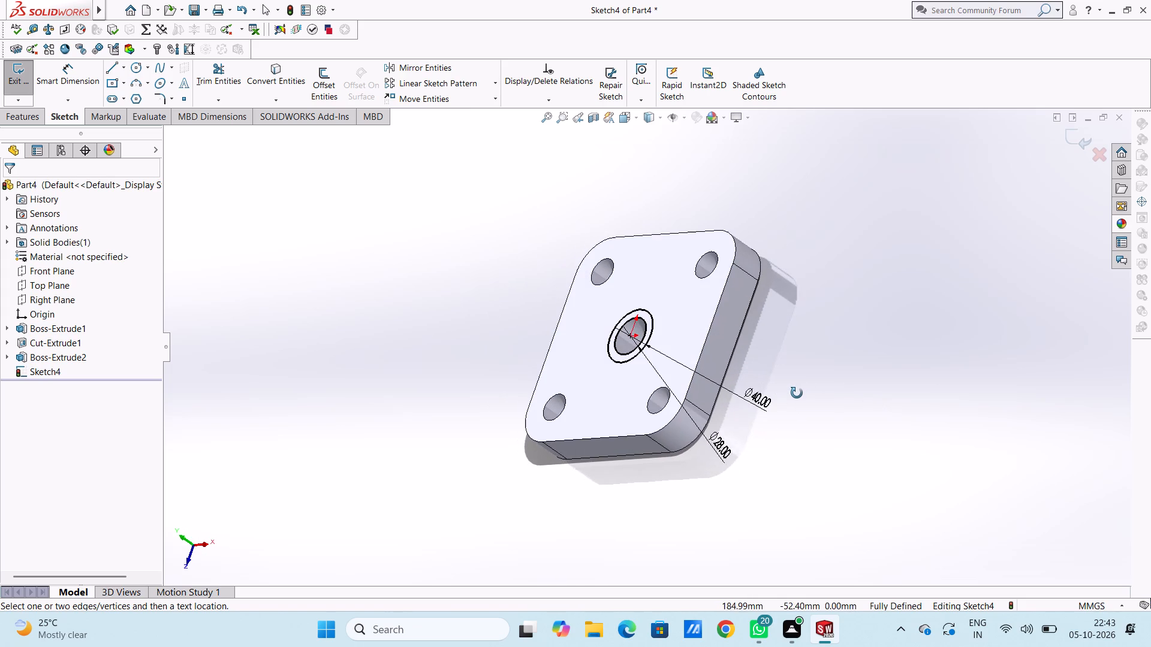
middle_drag(797, 393, 796, 394)
middle_click(796, 394)
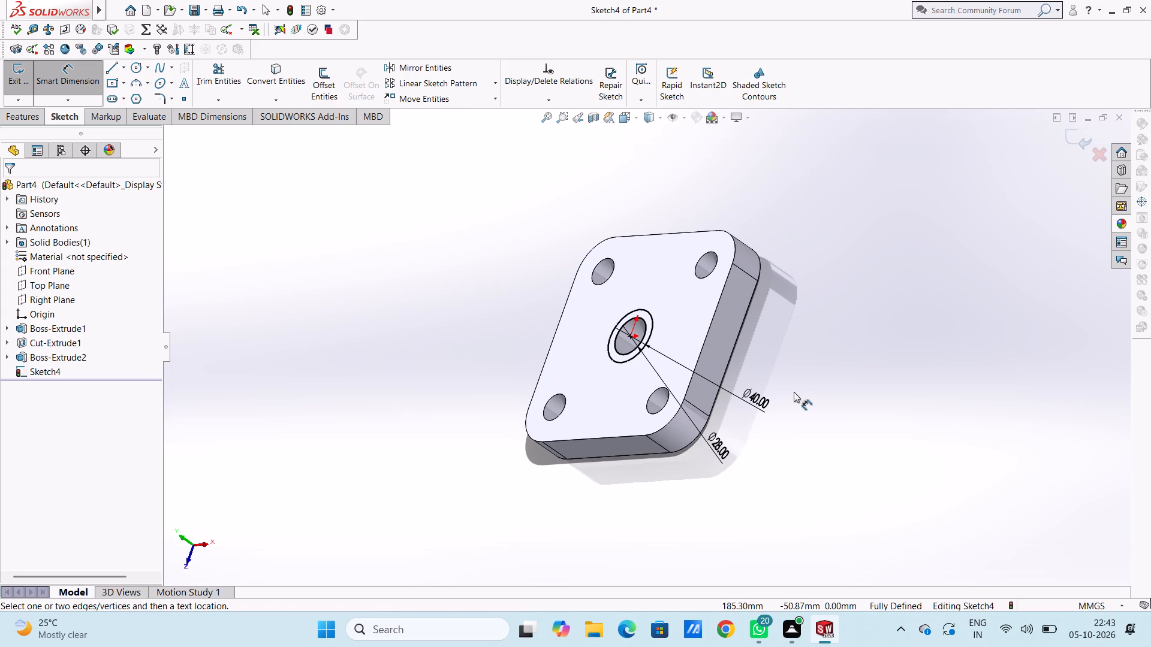
middle_drag(835, 425, 942, 439)
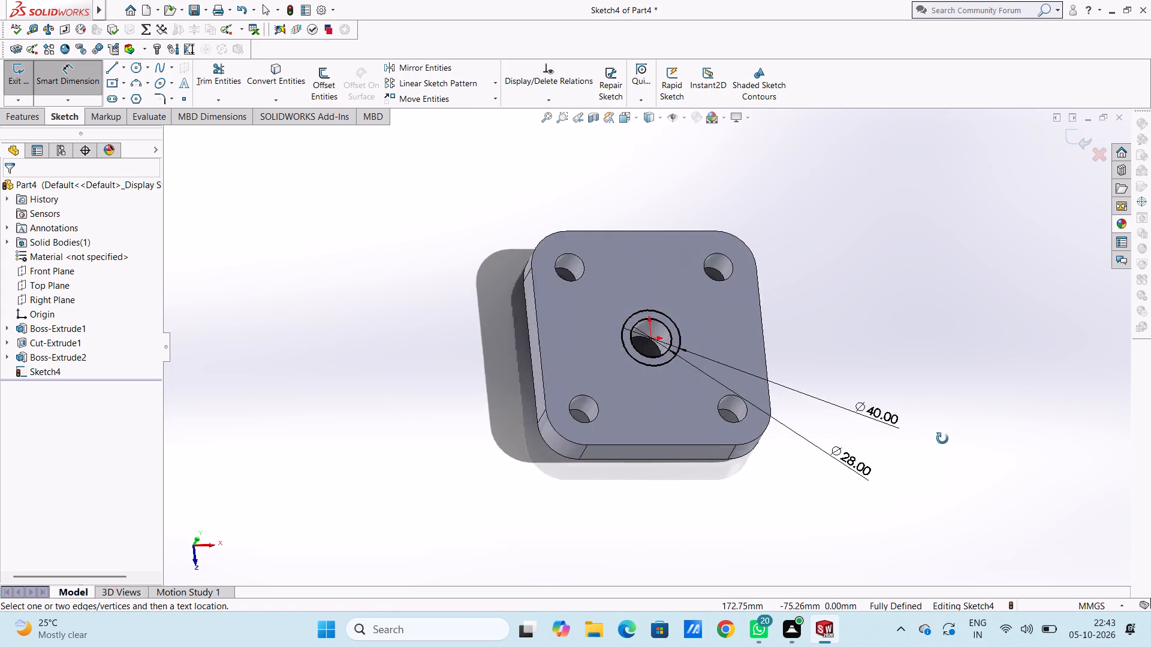
middle_drag(942, 439, 899, 440)
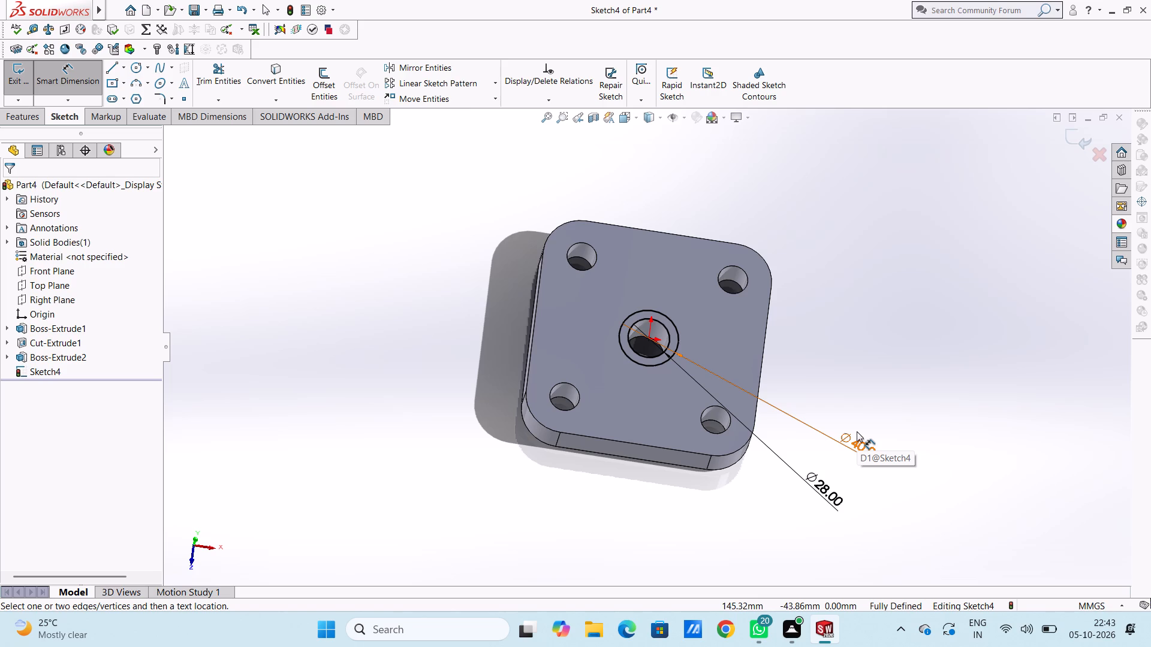
middle_drag(848, 367, 863, 456)
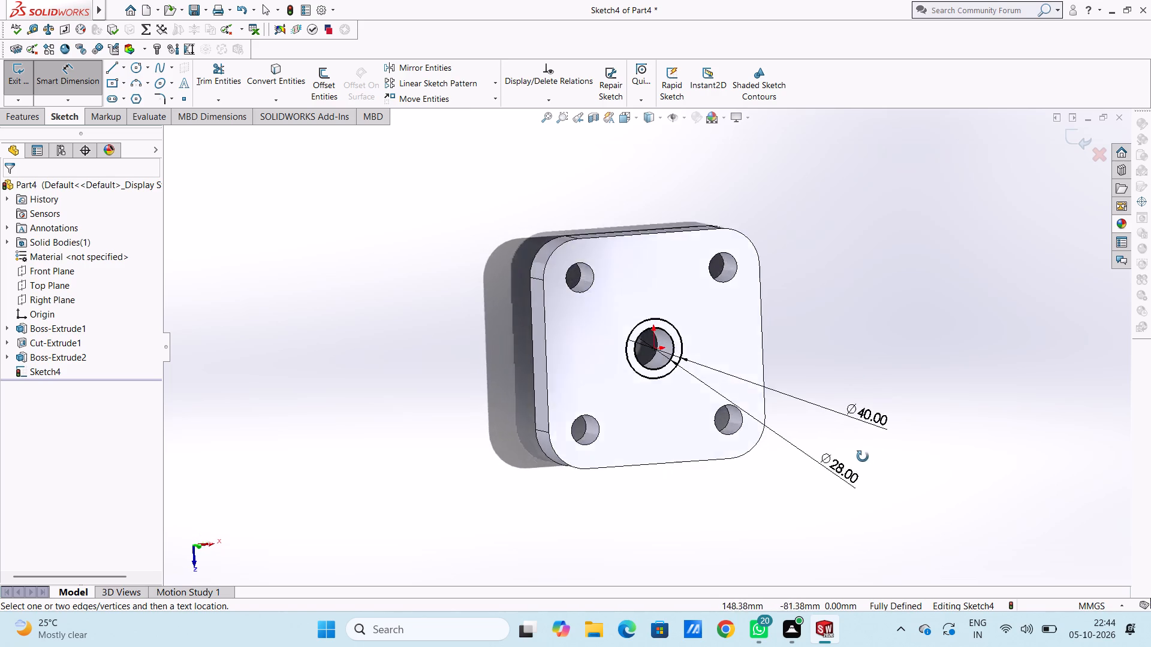
middle_drag(863, 456, 833, 431)
middle_drag(832, 420, 856, 385)
middle_click(879, 385)
middle_drag(858, 357, 876, 367)
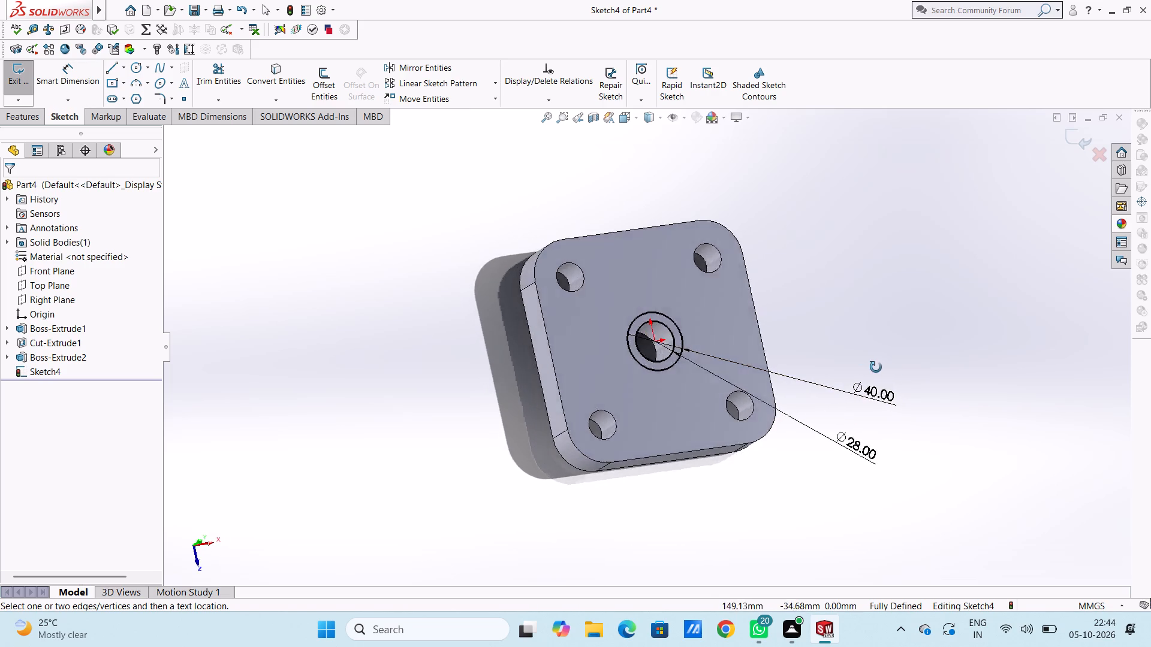
middle_drag(876, 367, 840, 326)
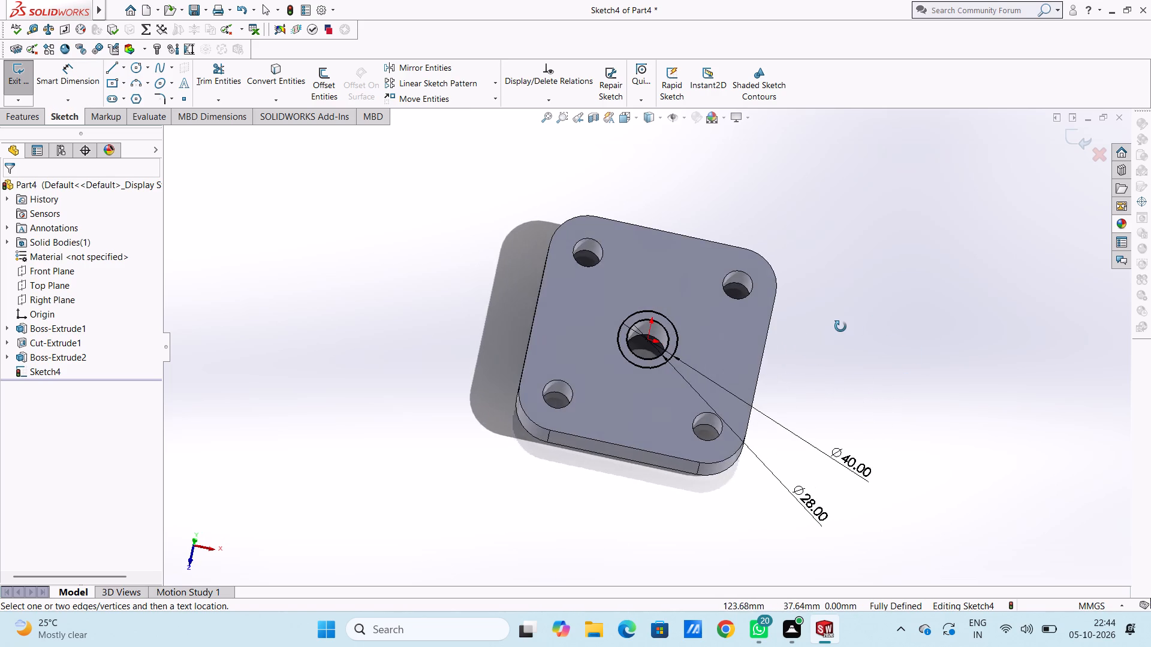
middle_drag(840, 326, 814, 321)
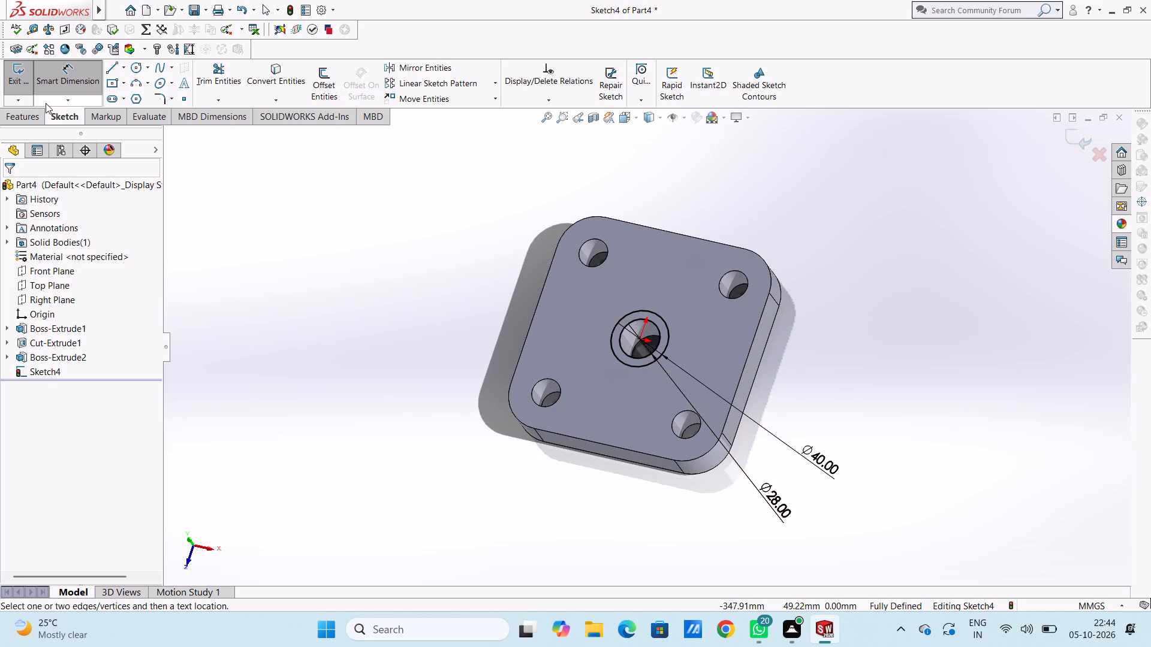
Extrude the ring between the 40 mm and 28 mm circles outward from the top face as a merged boss, blind depth 31 mm.
click(44, 92)
click(29, 115)
click(20, 79)
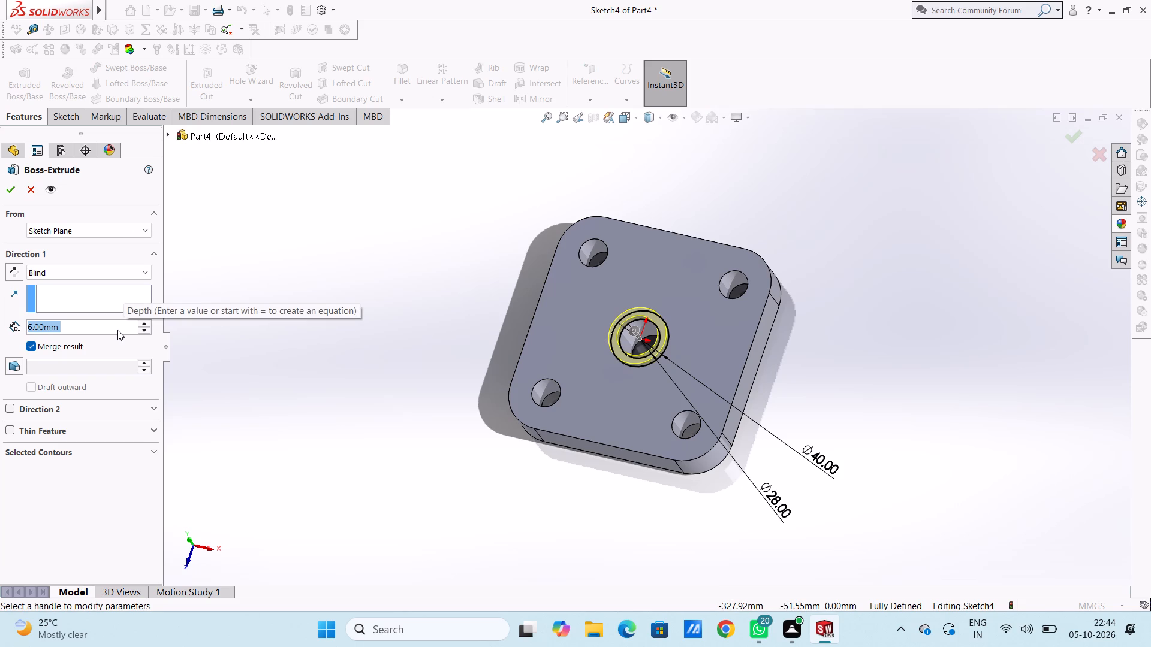
text(31)
key(Return)
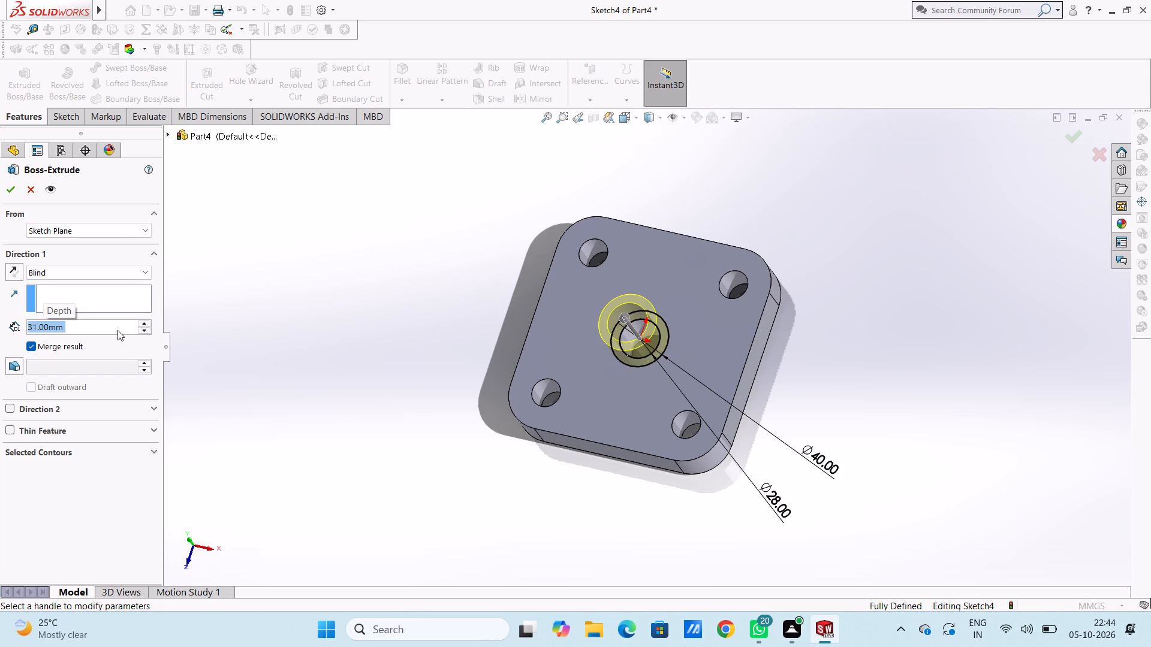
middle_drag(387, 486, 305, 401)
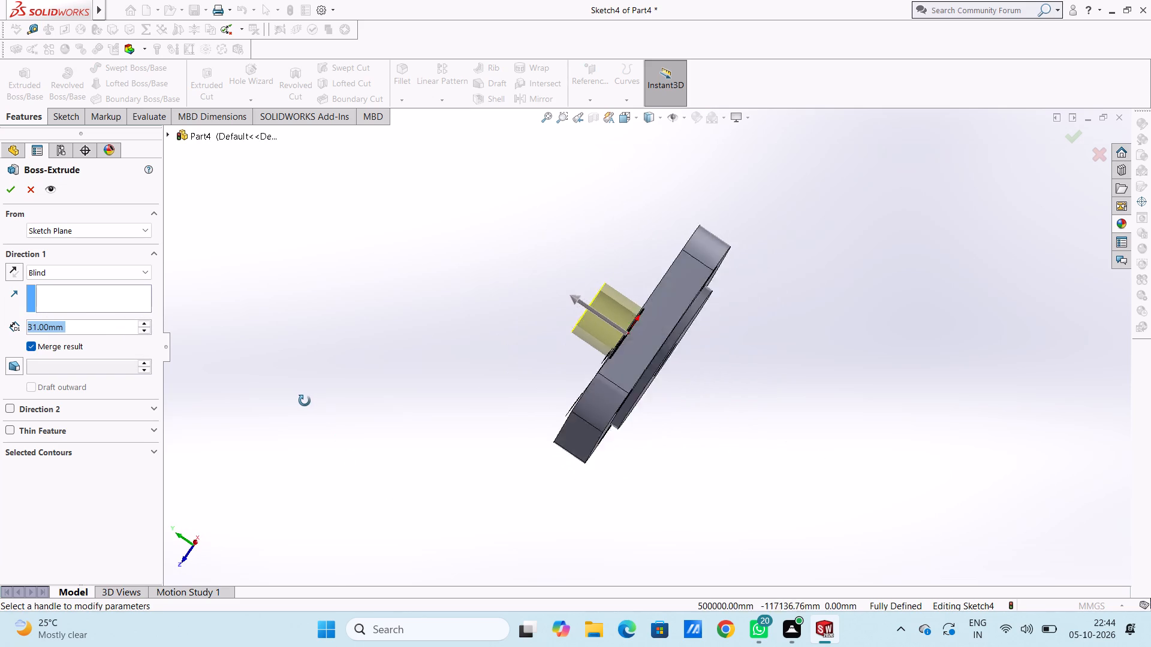
middle_drag(305, 401, 324, 389)
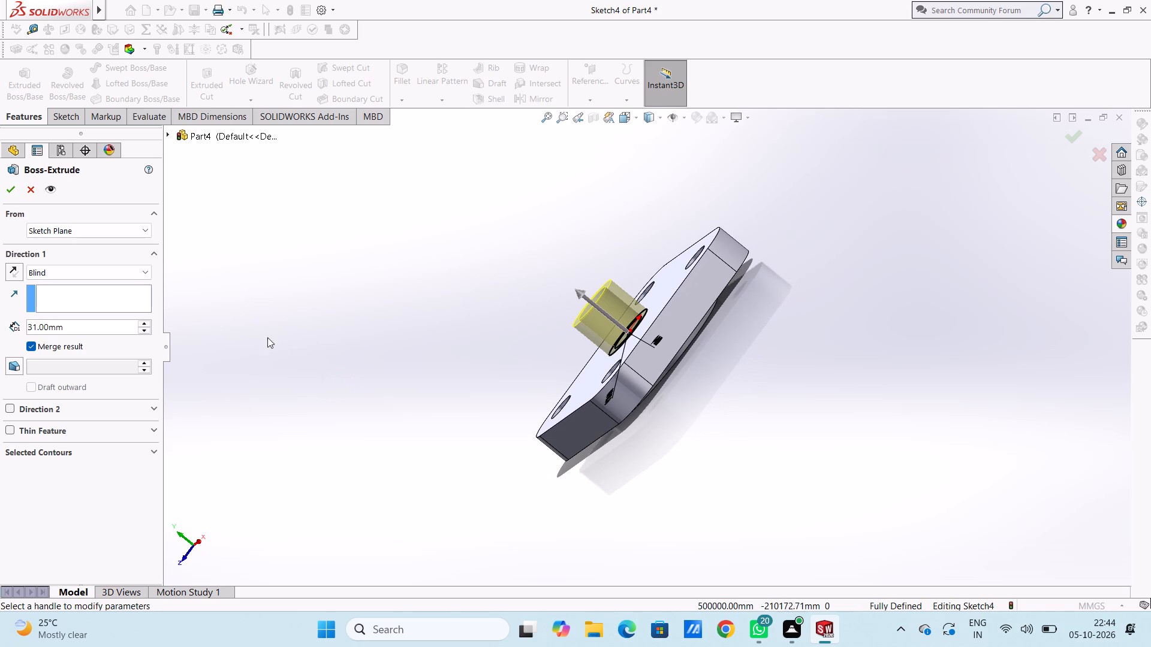
click(11, 191)
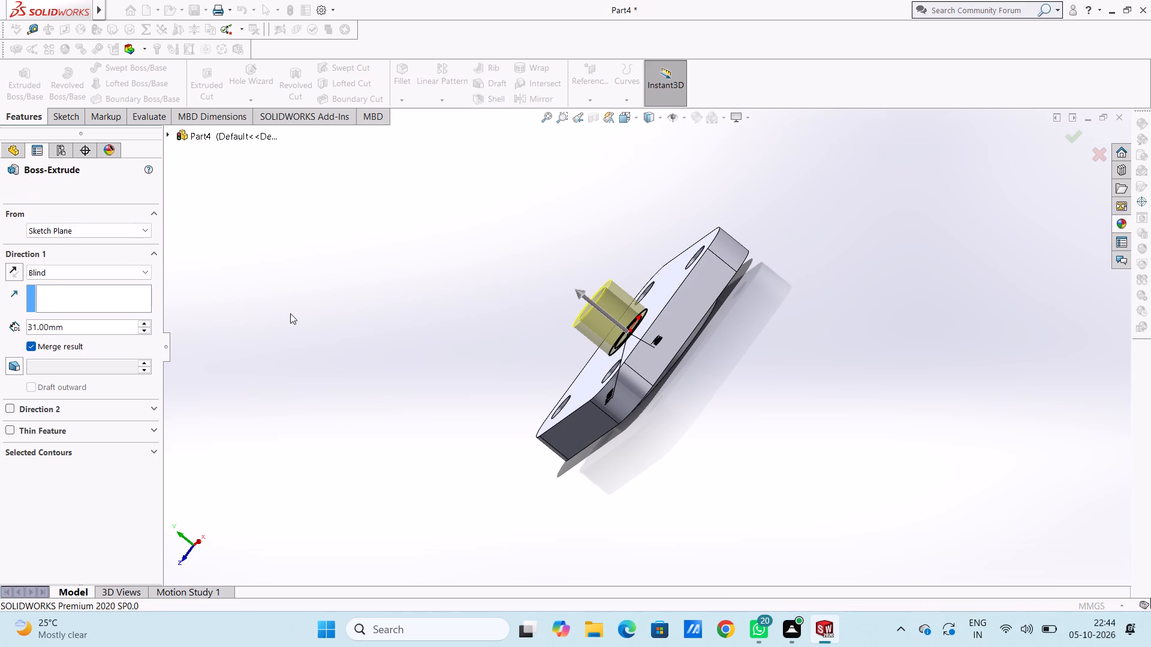
click(290, 313)
Examine the part with its central tubular boss from several angles, including the isometric and top views.
middle_drag(298, 363, 490, 442)
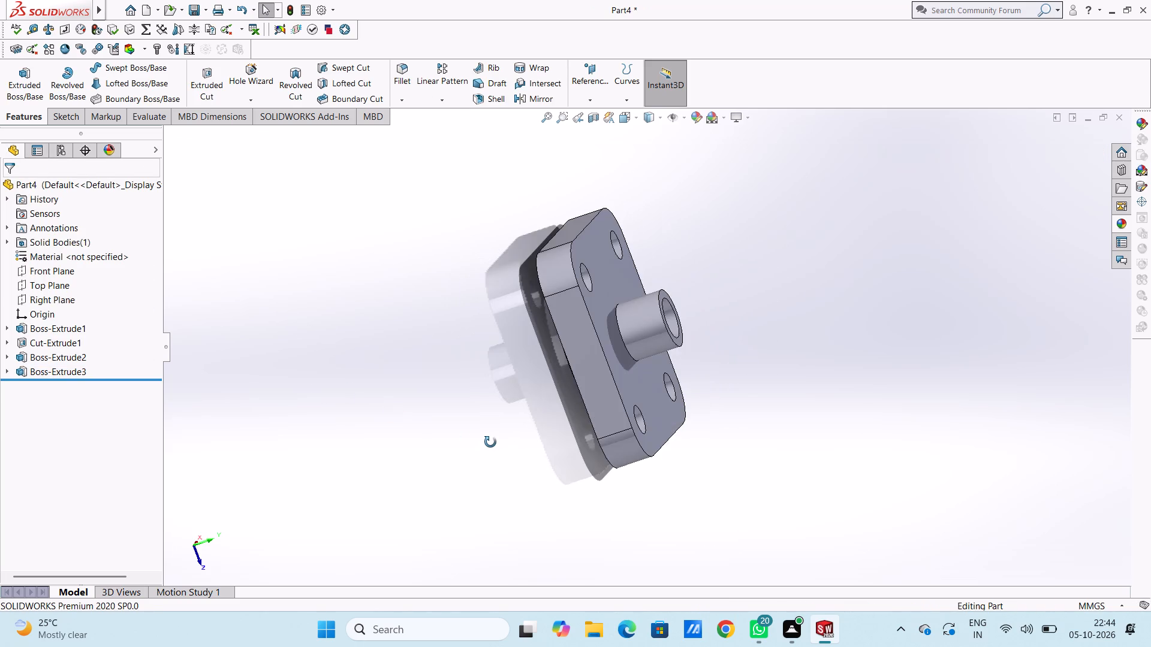
middle_drag(490, 442, 373, 424)
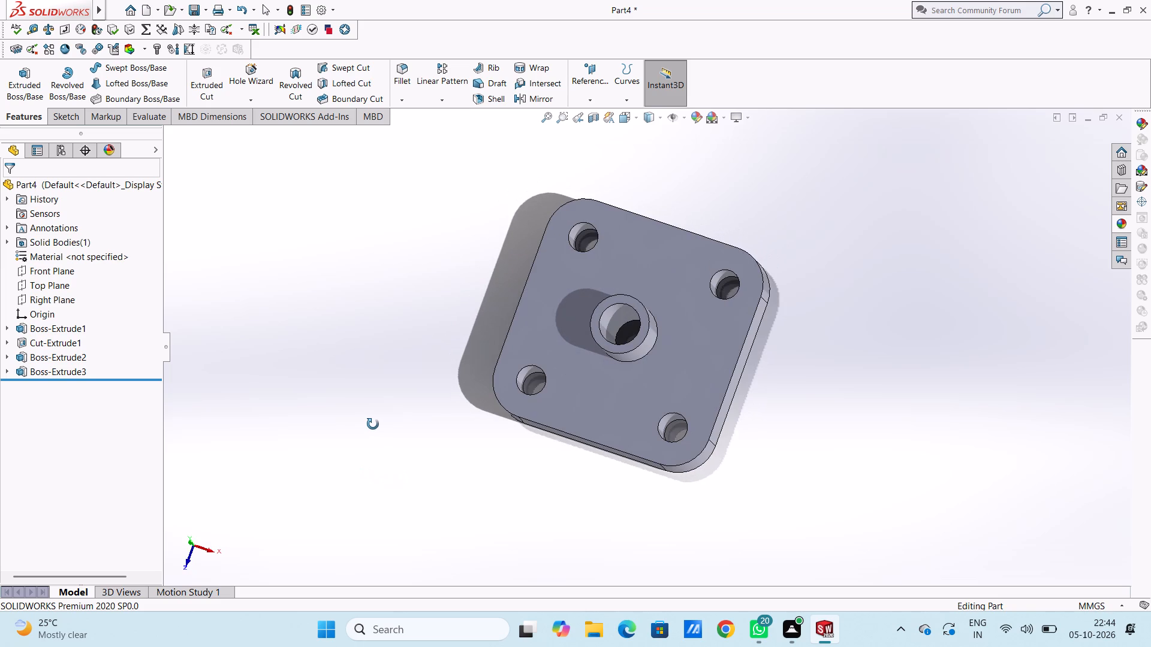
middle_drag(373, 424, 401, 443)
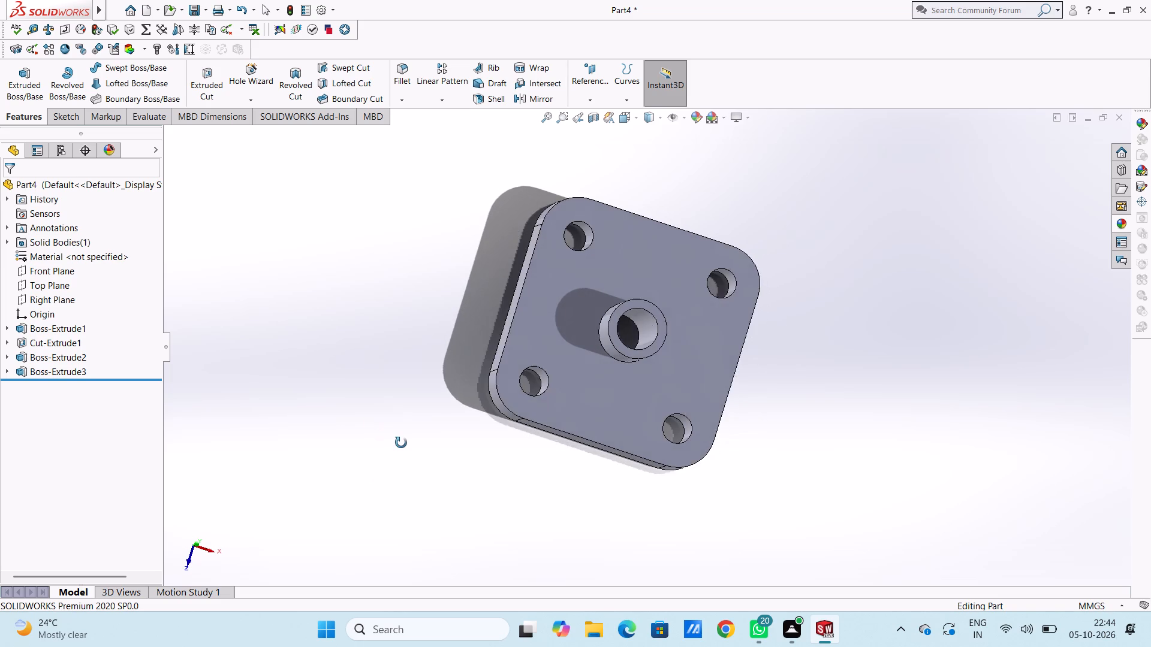
middle_drag(401, 443, 381, 437)
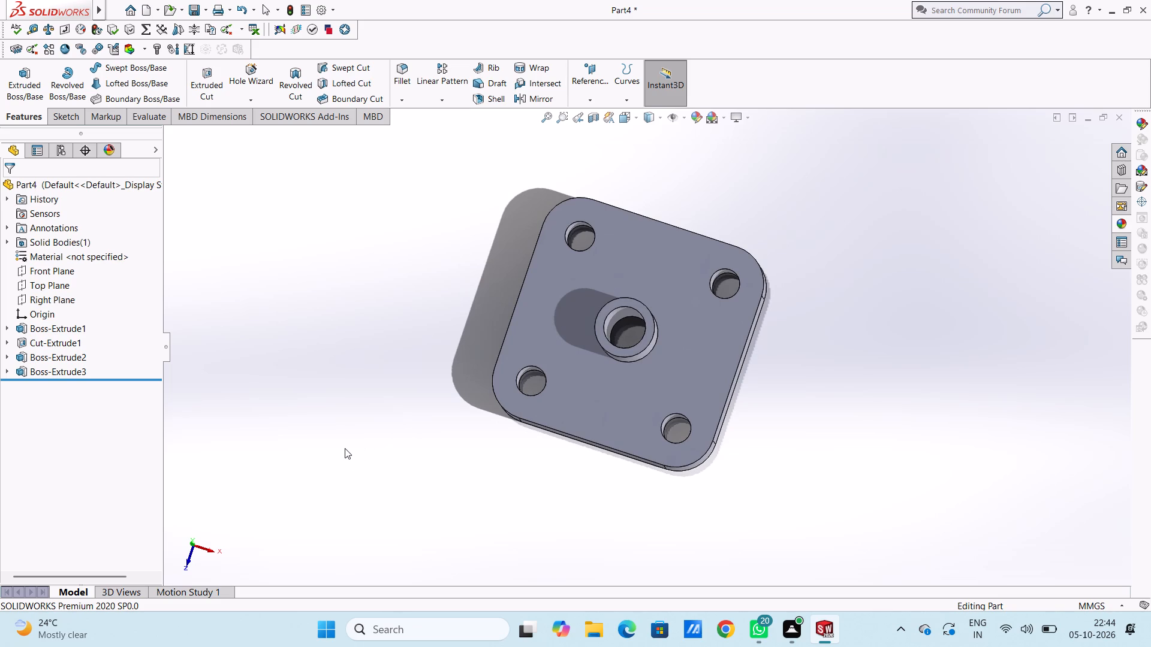
key(ctrl+5)
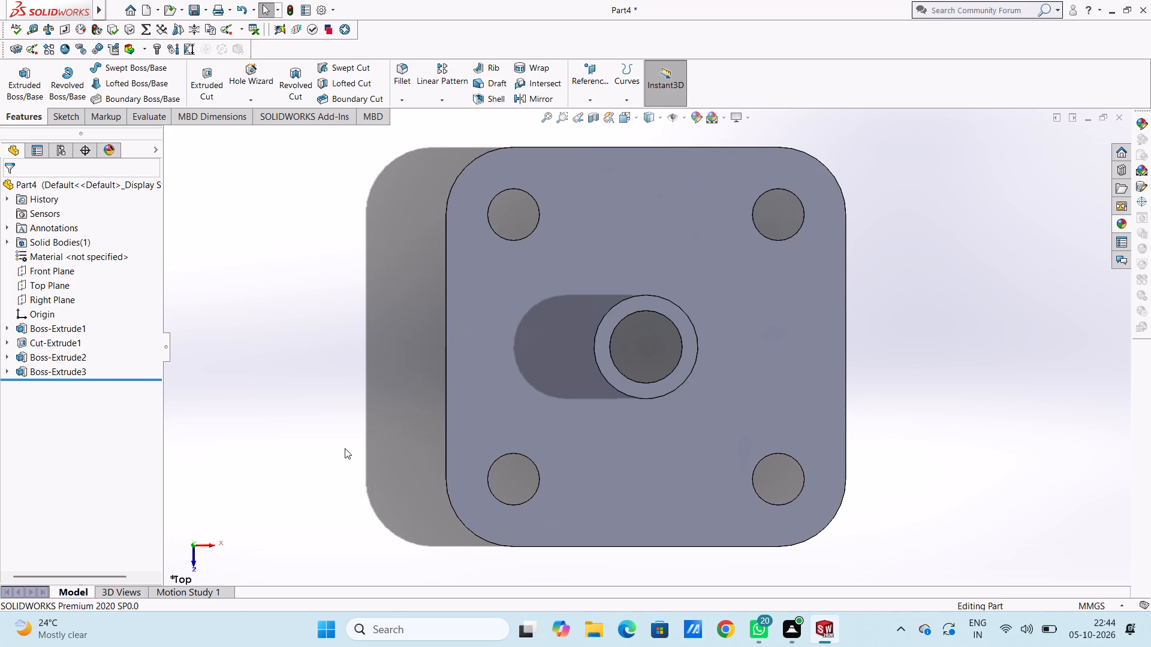
key(ctrl+7)
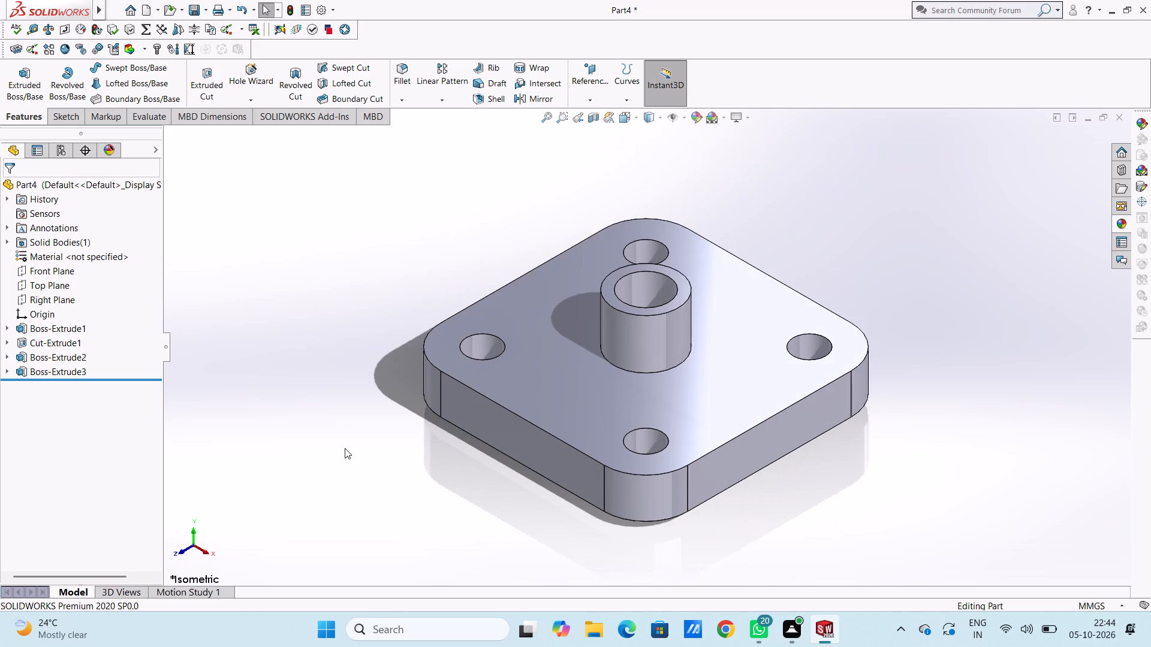
key(ctrl+5)
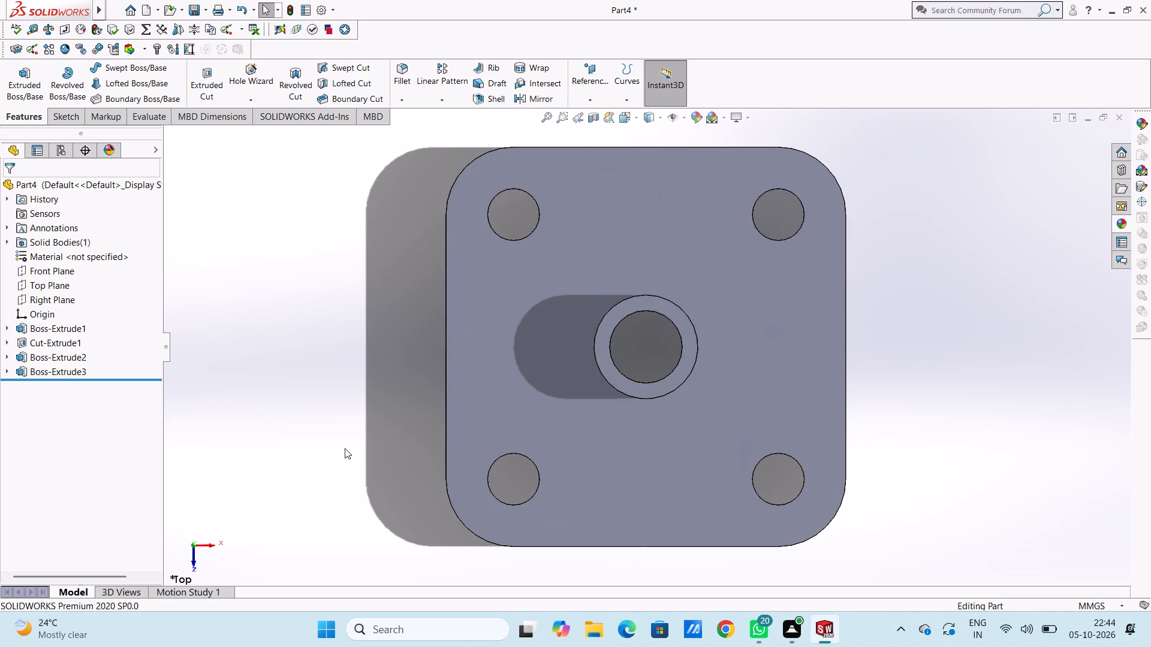
Sketch two concentric circles with radii of 18 mm and 10 mm on the plate's top face, centered about 46 mm directly above the origin.
click(651, 256)
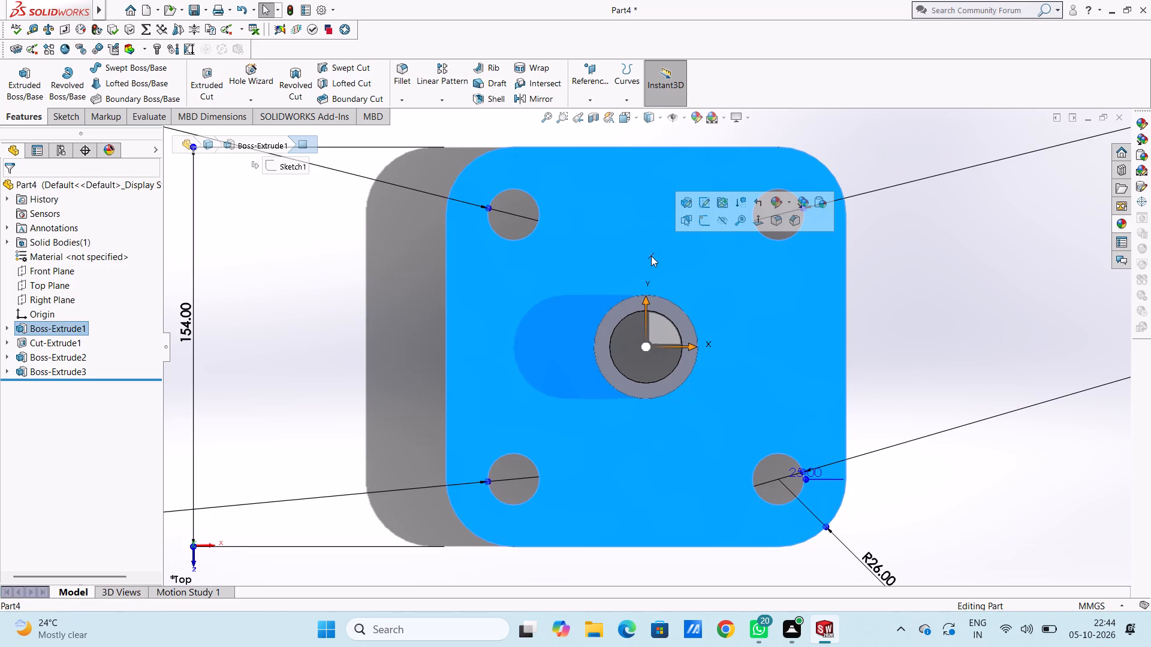
click(704, 226)
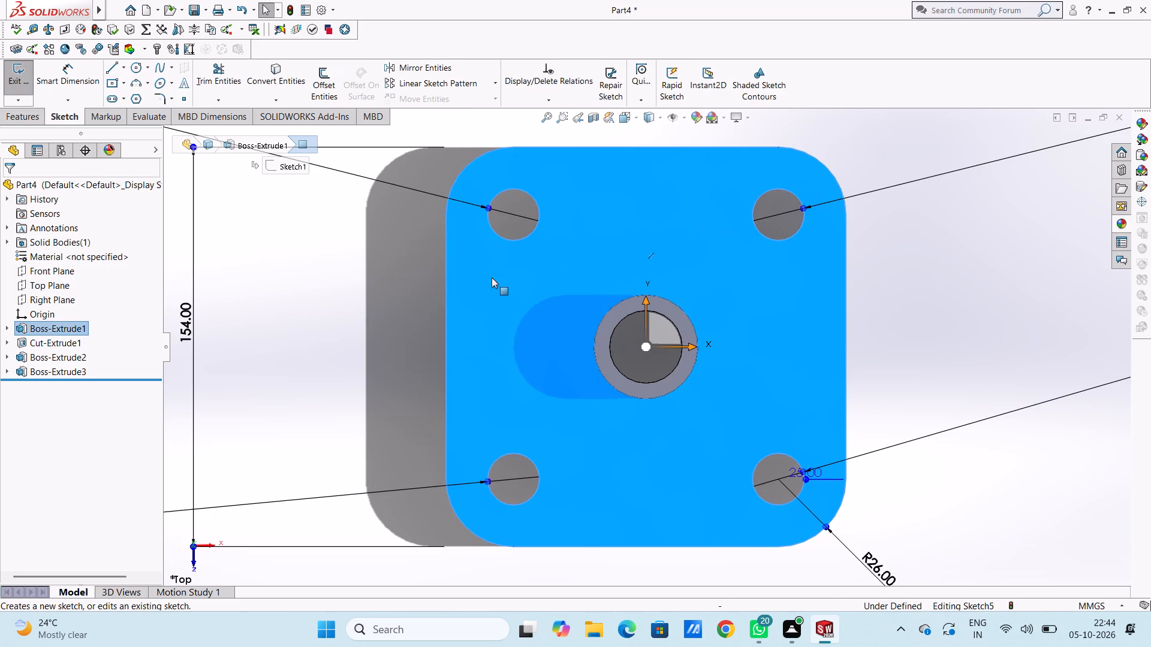
click(385, 299)
scroll(698, 295, up, 3)
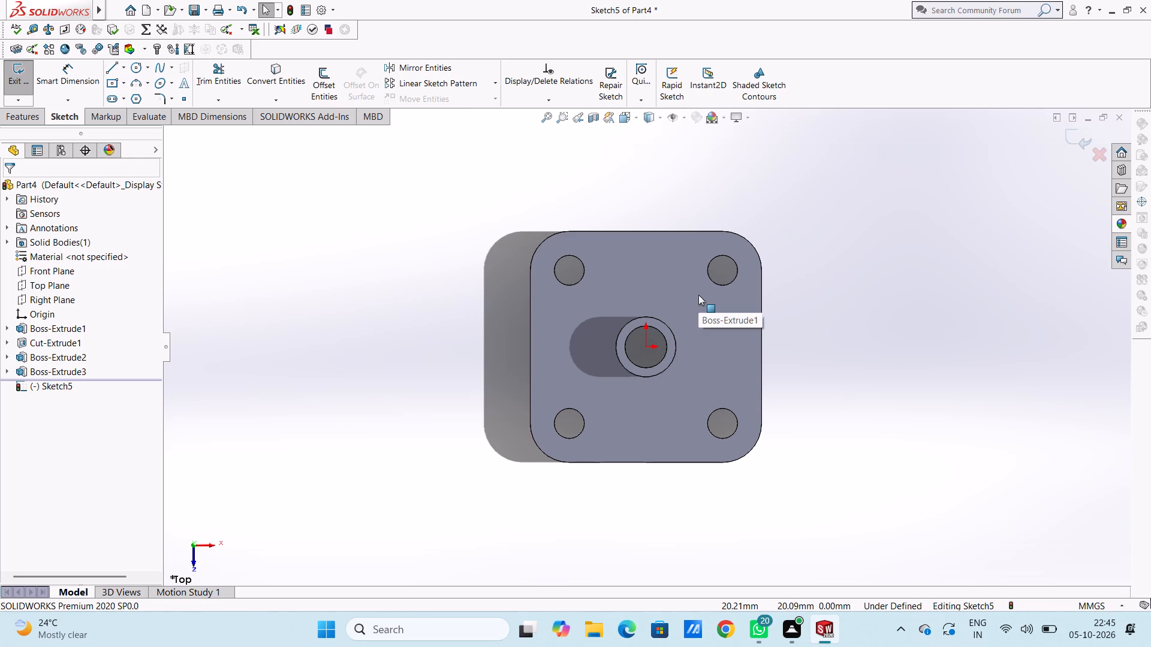
scroll(688, 295, down, 2)
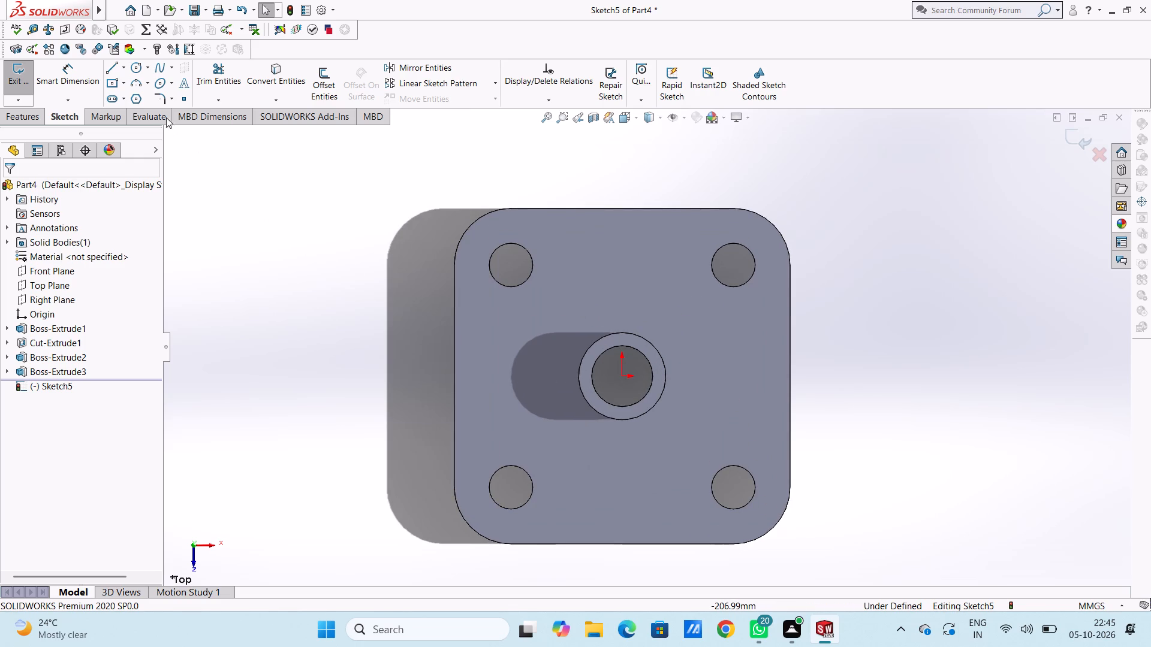
click(137, 68)
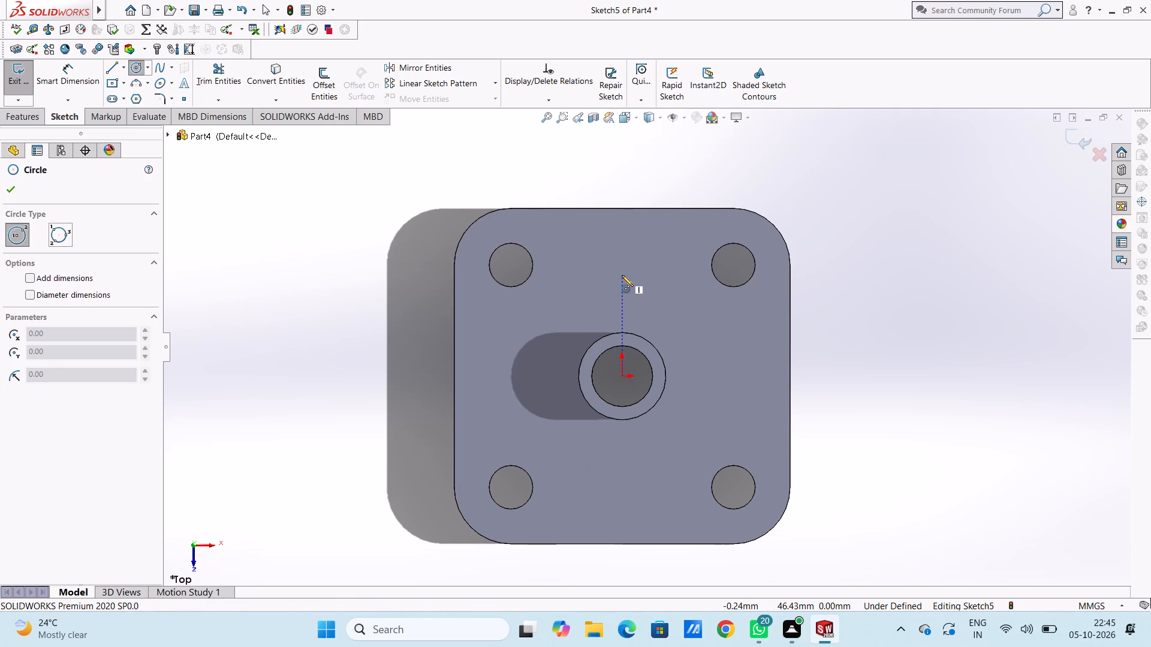
click(622, 275)
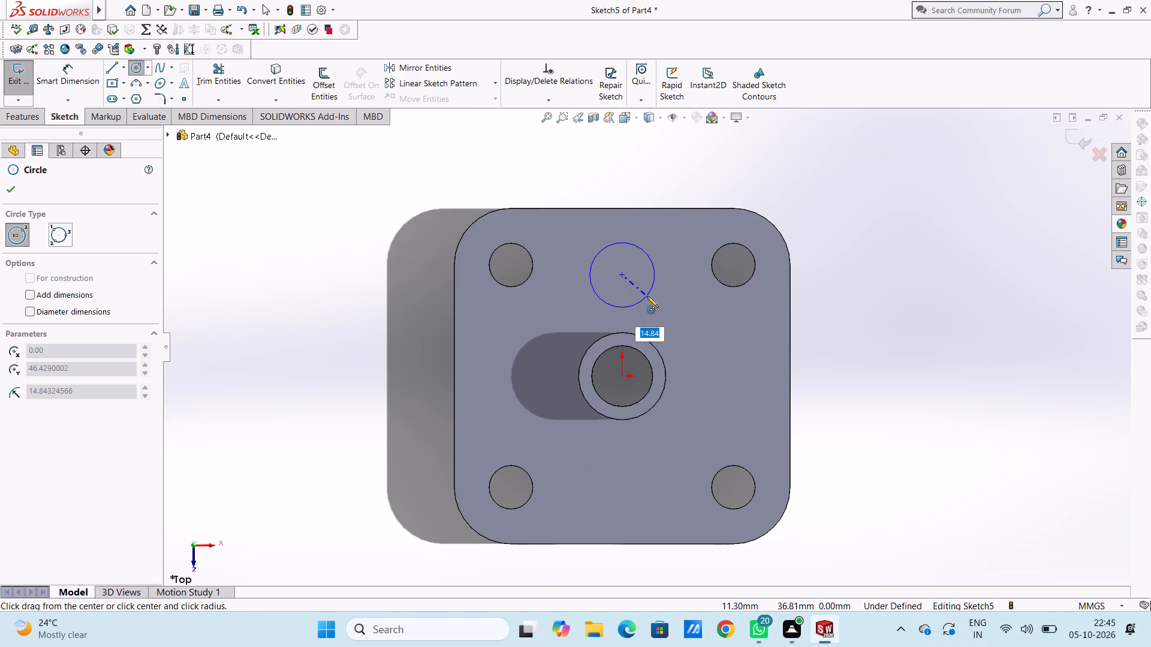
text(18)
key(Return)
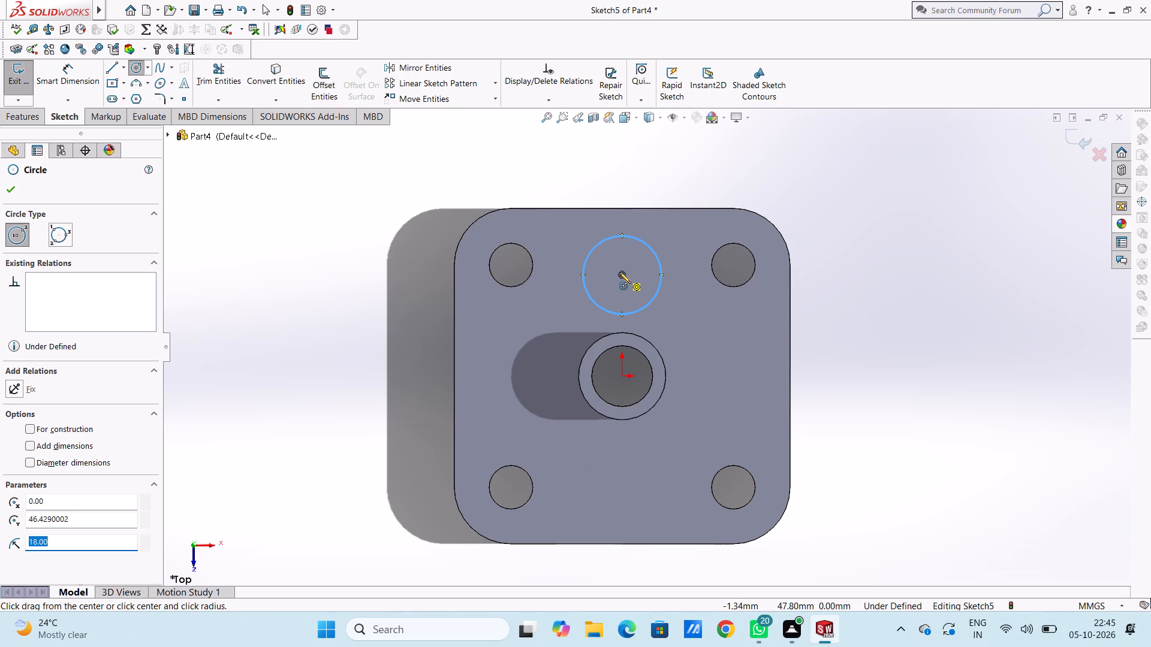
click(619, 272)
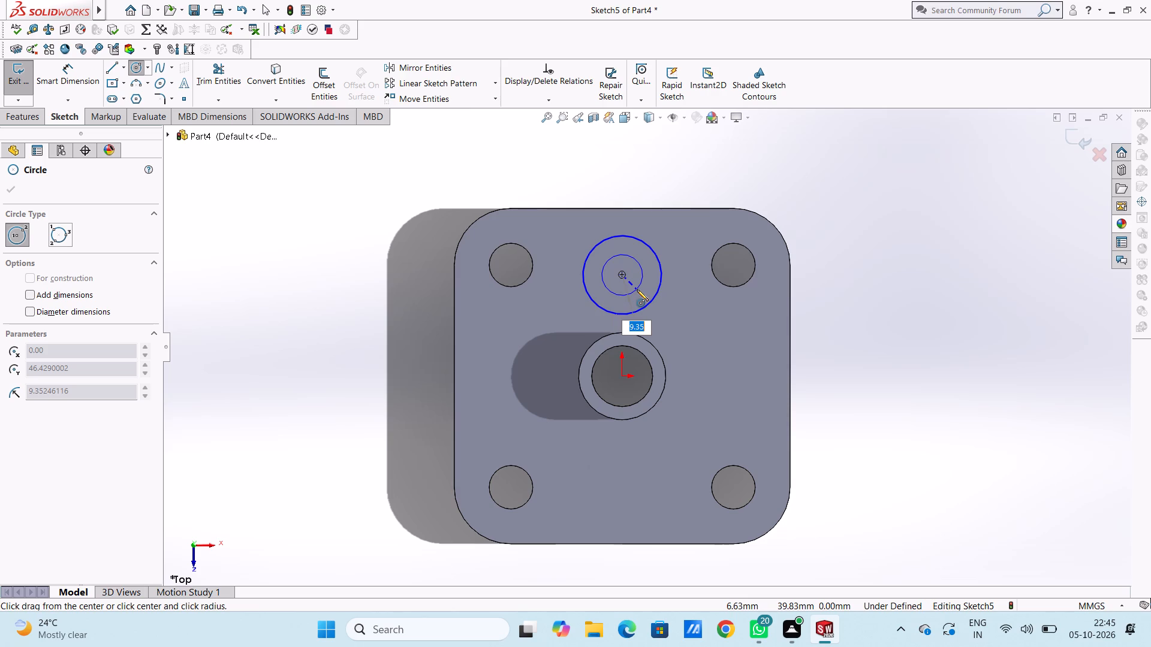
text(10)
key(Return)
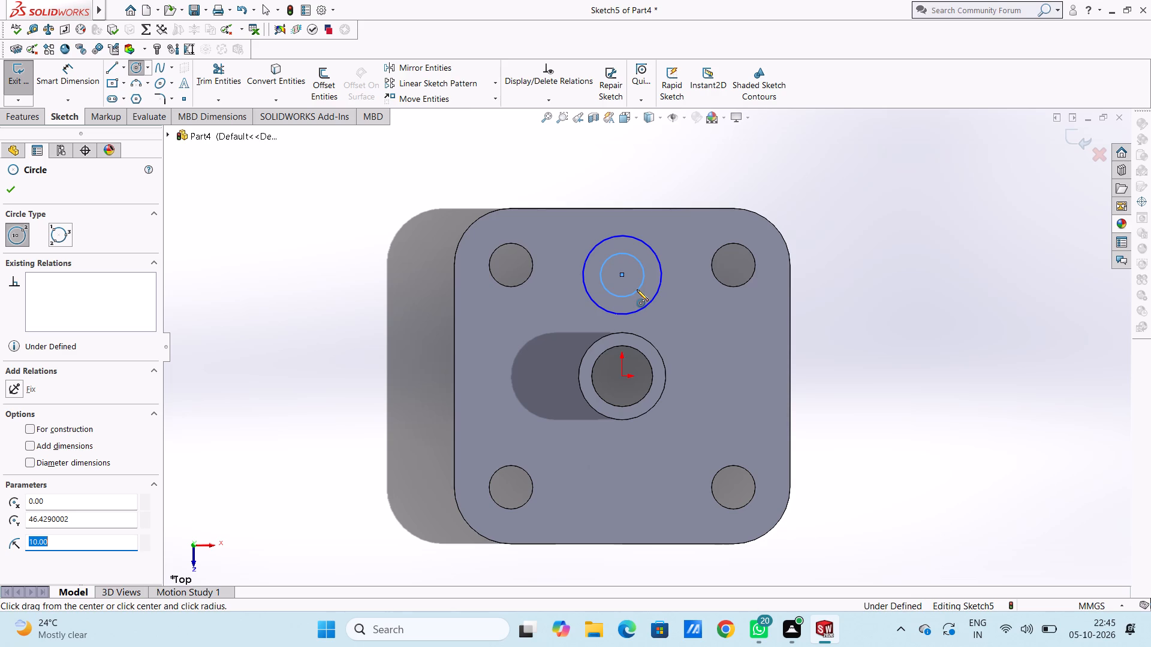
Sketch two concentric circles with radii of 10 mm and 18 mm on the plate's top face, centered about 42 mm directly below the origin.
click(622, 468)
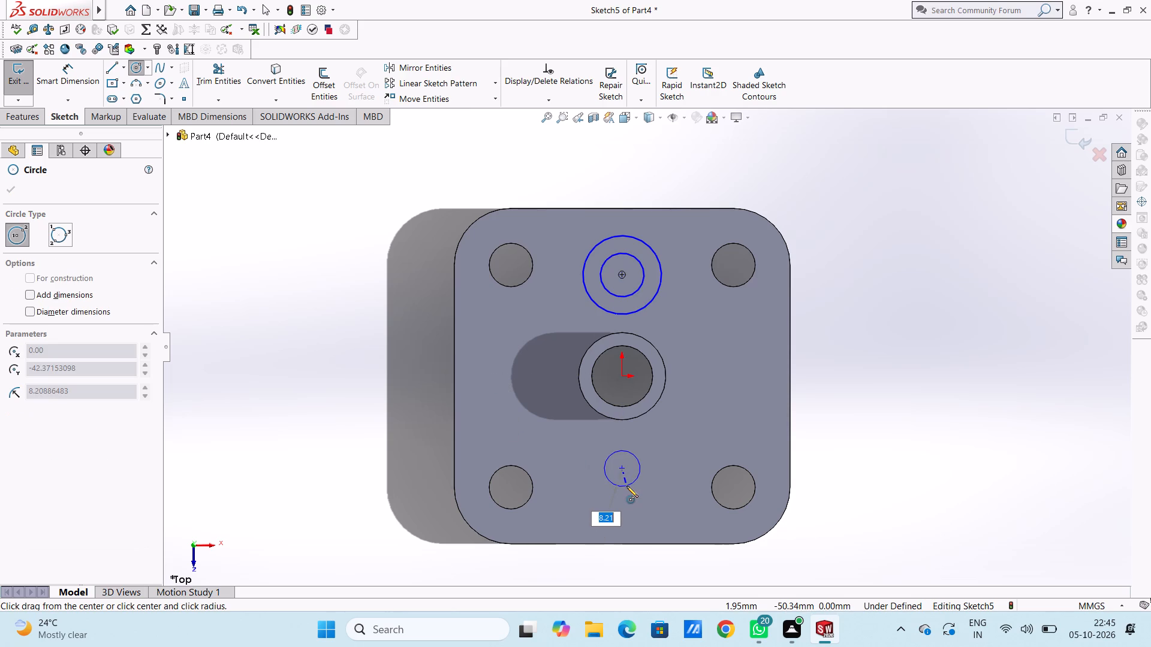
text(10)
key(Return)
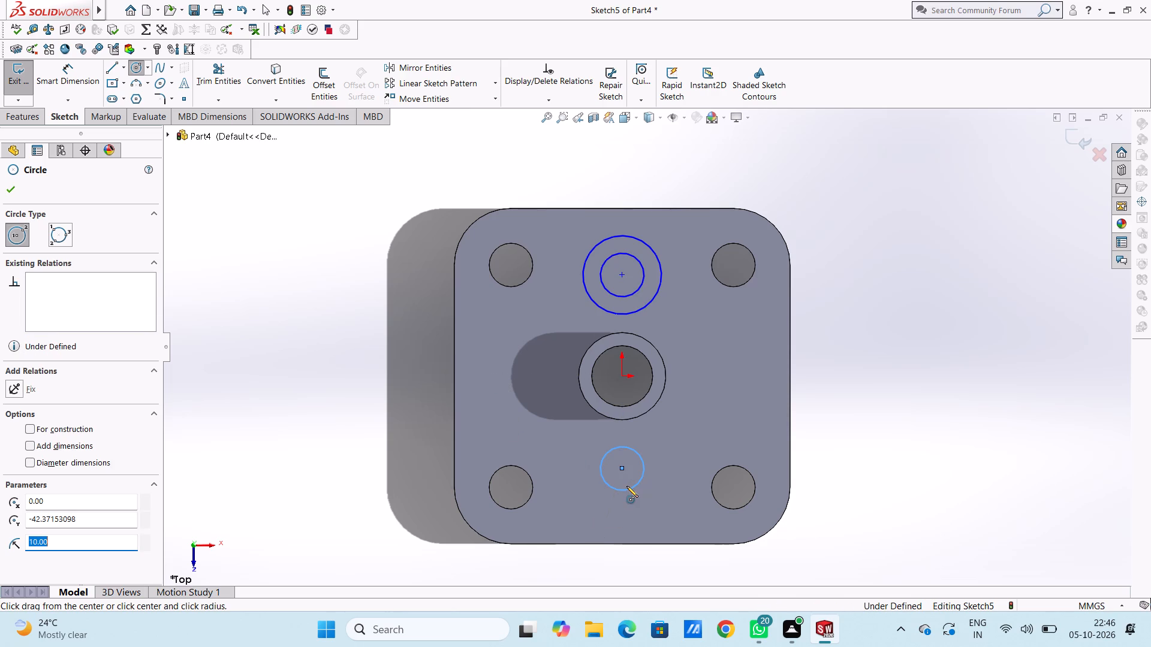
click(622, 468)
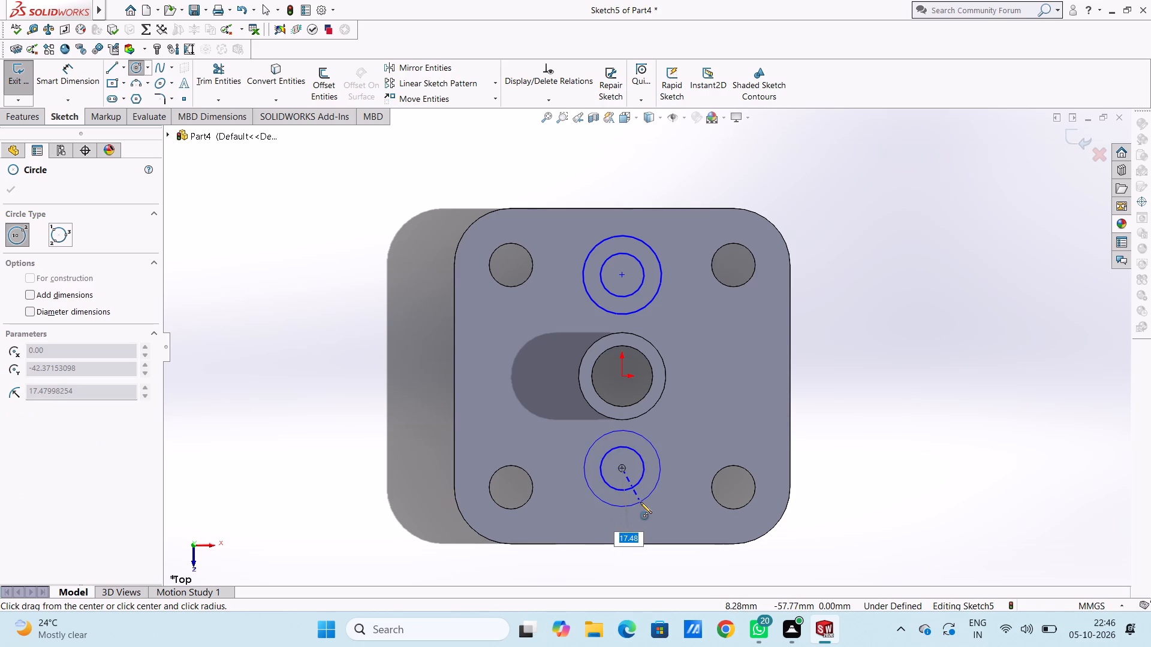
text(18)
key(Return)
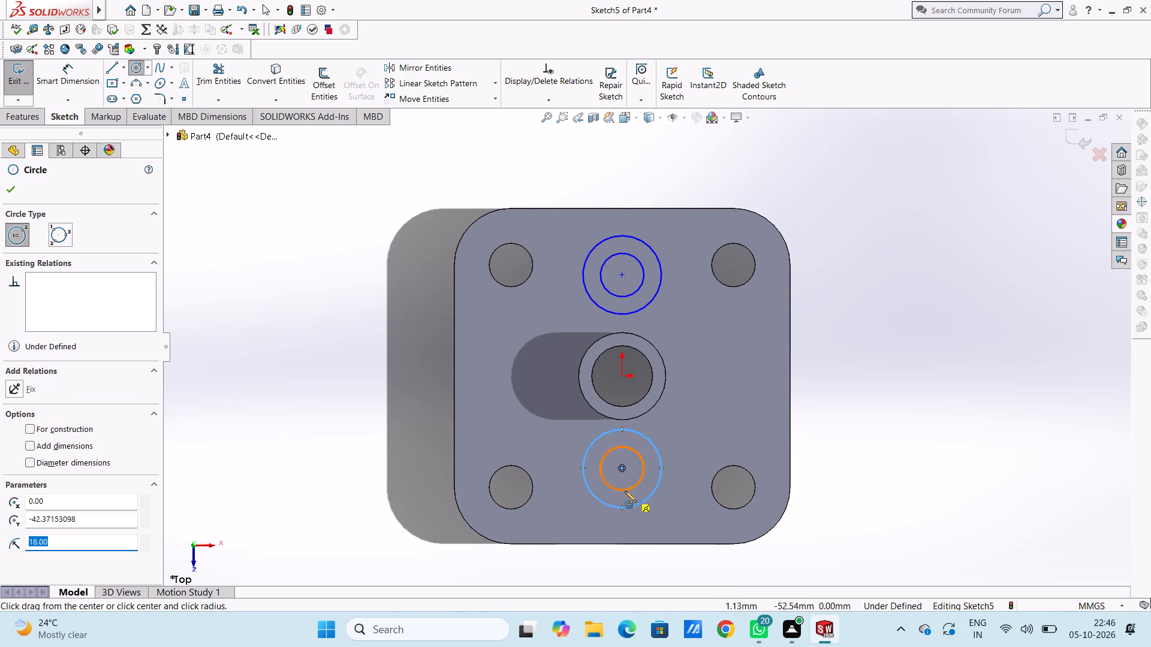
click(14, 184)
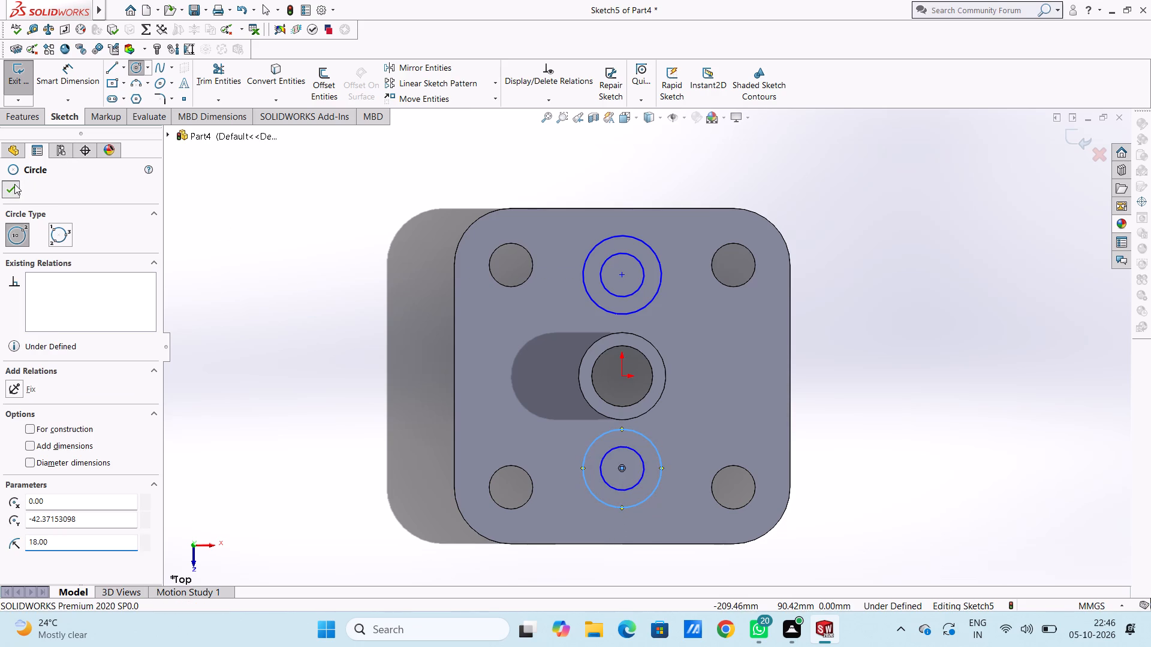
Dimension the diameters of the inner and outer circles in the upper concentric pair.
click(65, 81)
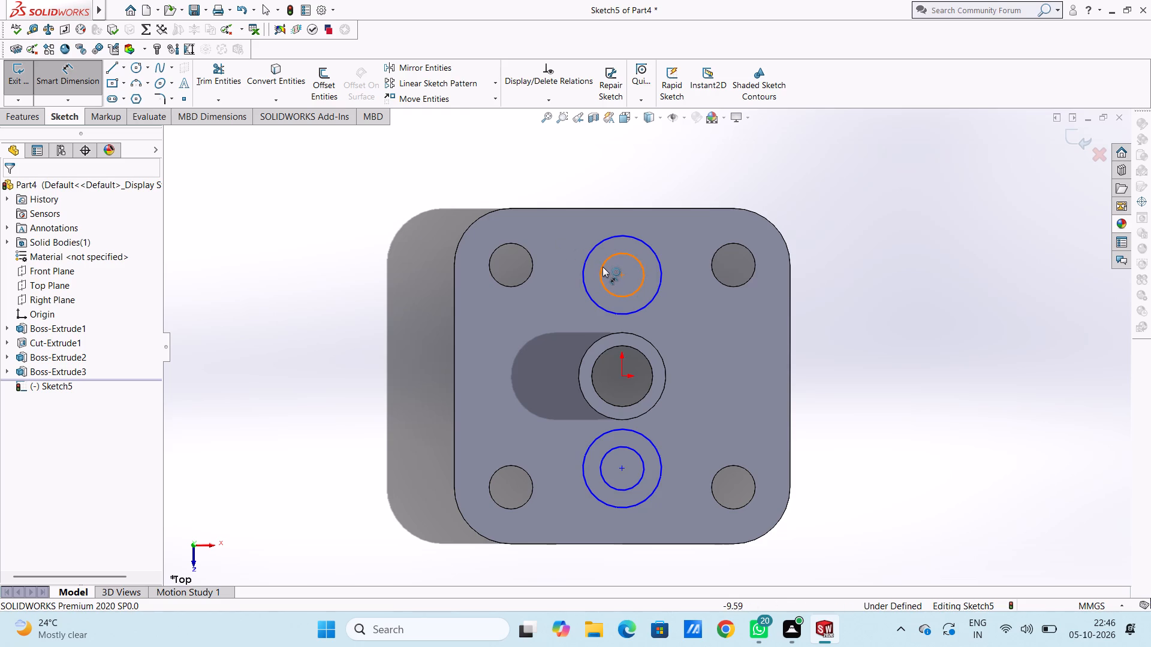
click(602, 267)
click(874, 192)
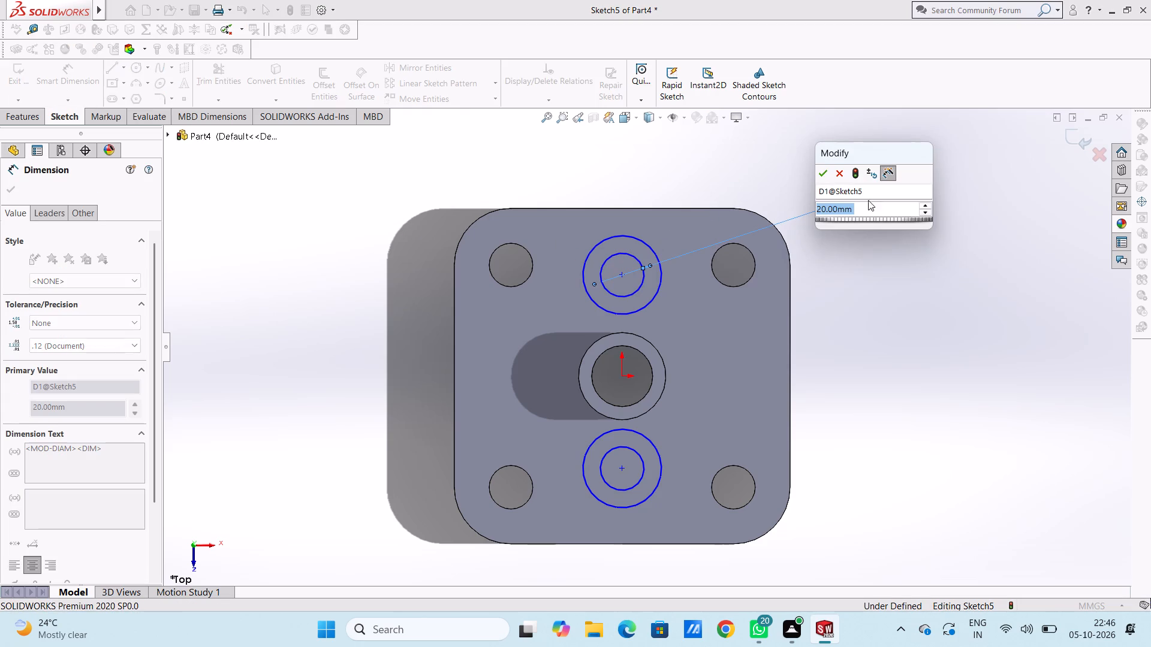
click(822, 176)
click(814, 174)
click(635, 242)
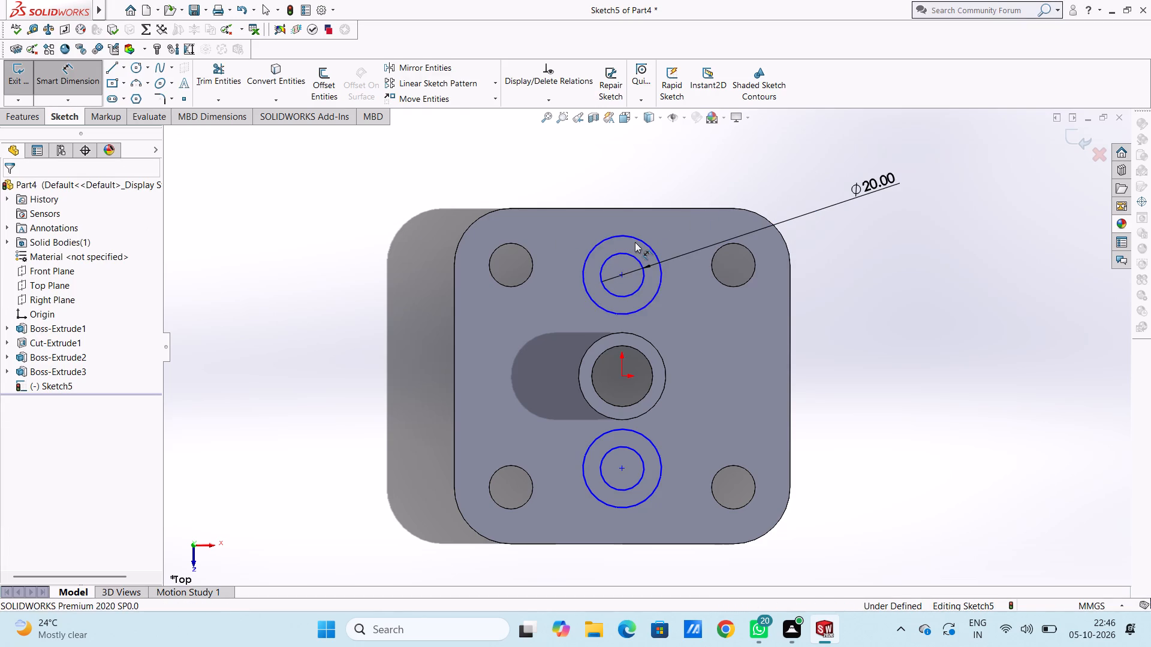
click(635, 240)
click(806, 167)
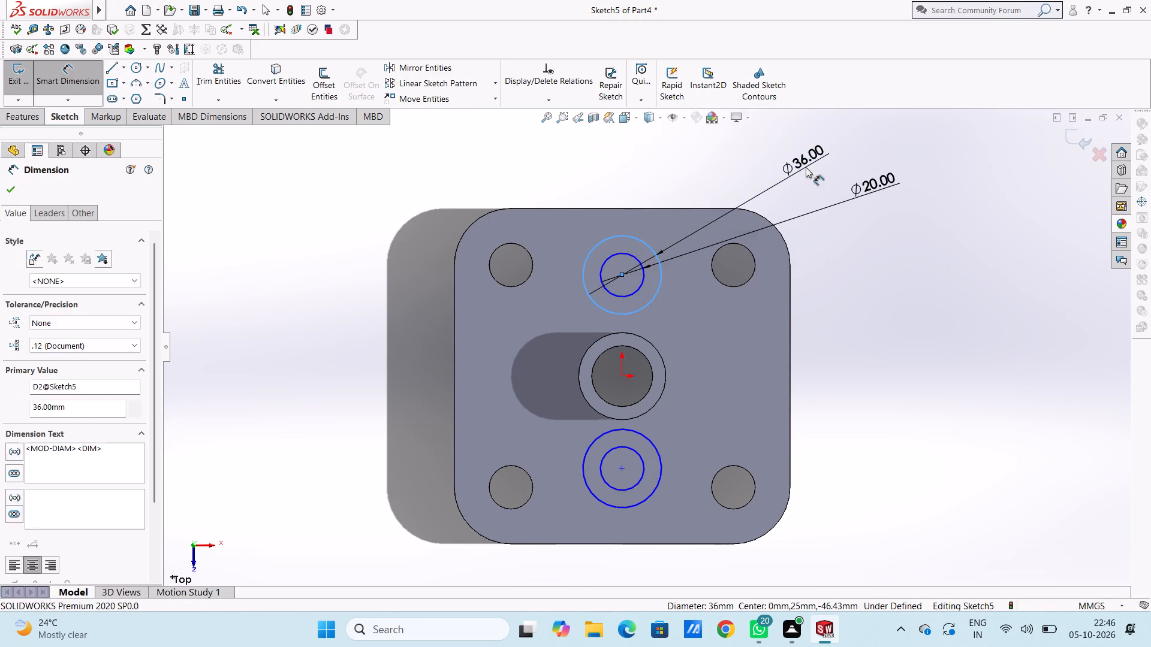
click(757, 149)
click(681, 158)
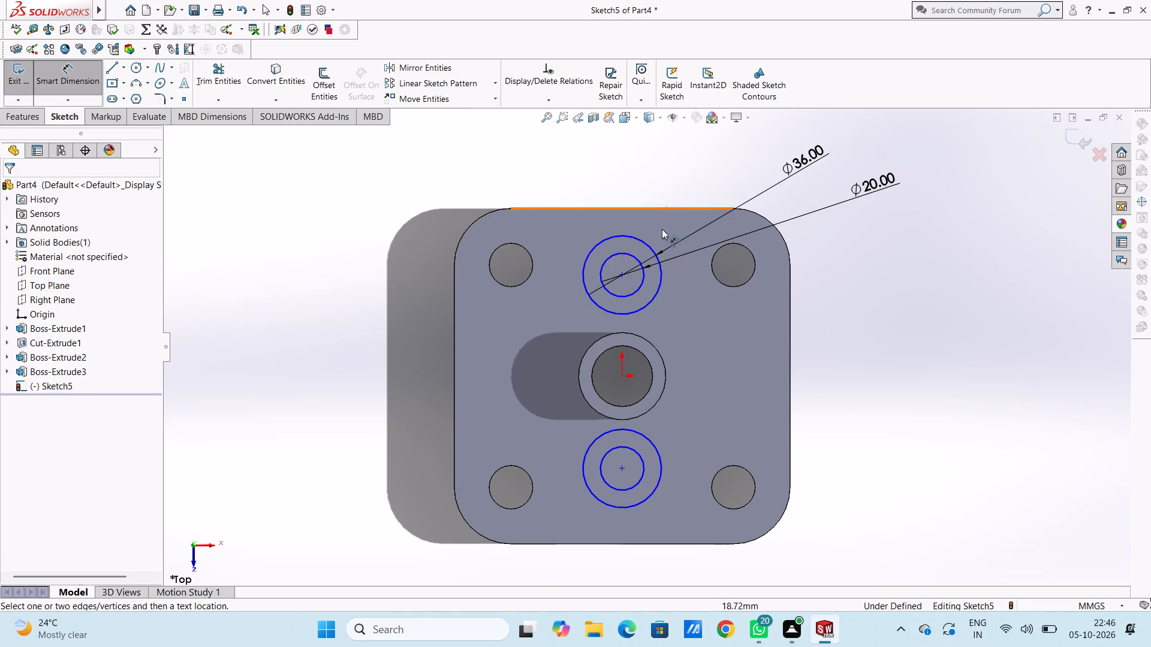
Dimension the vertical distance from the origin to the center of the upper circles as 46 mm.
click(622, 376)
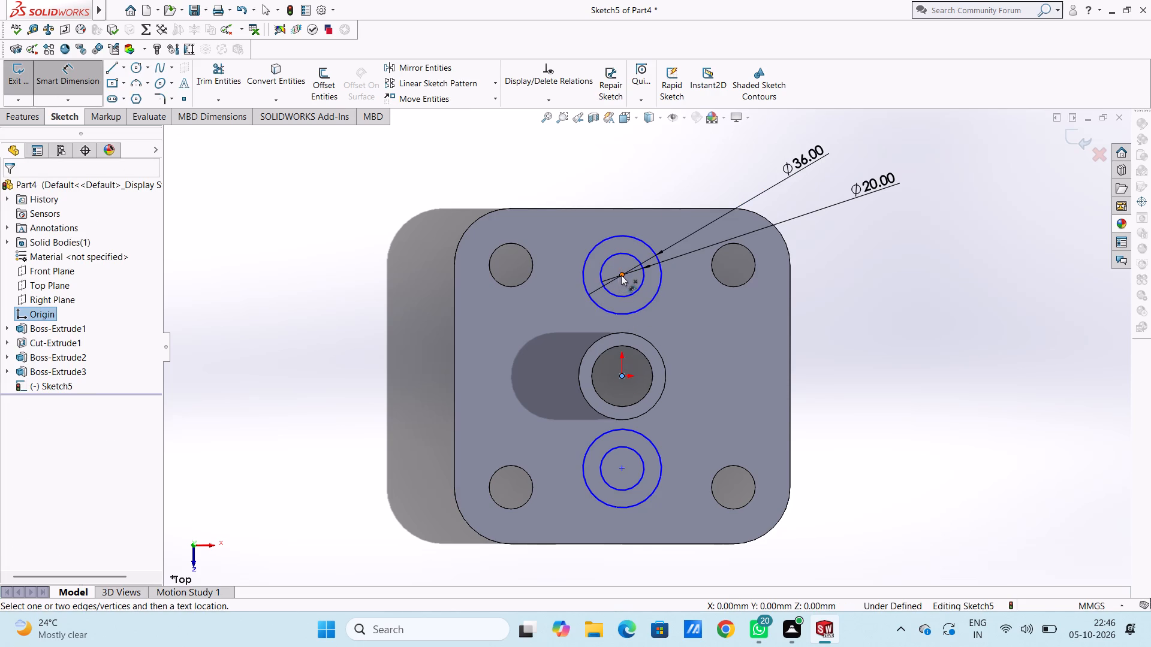
click(621, 274)
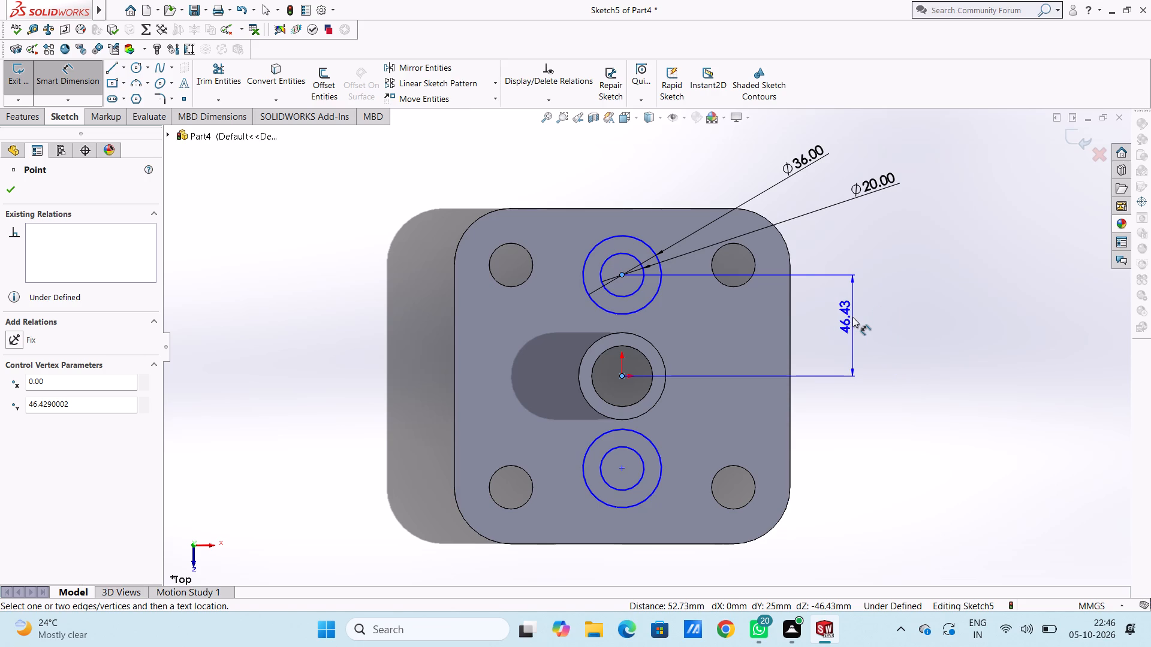
click(860, 317)
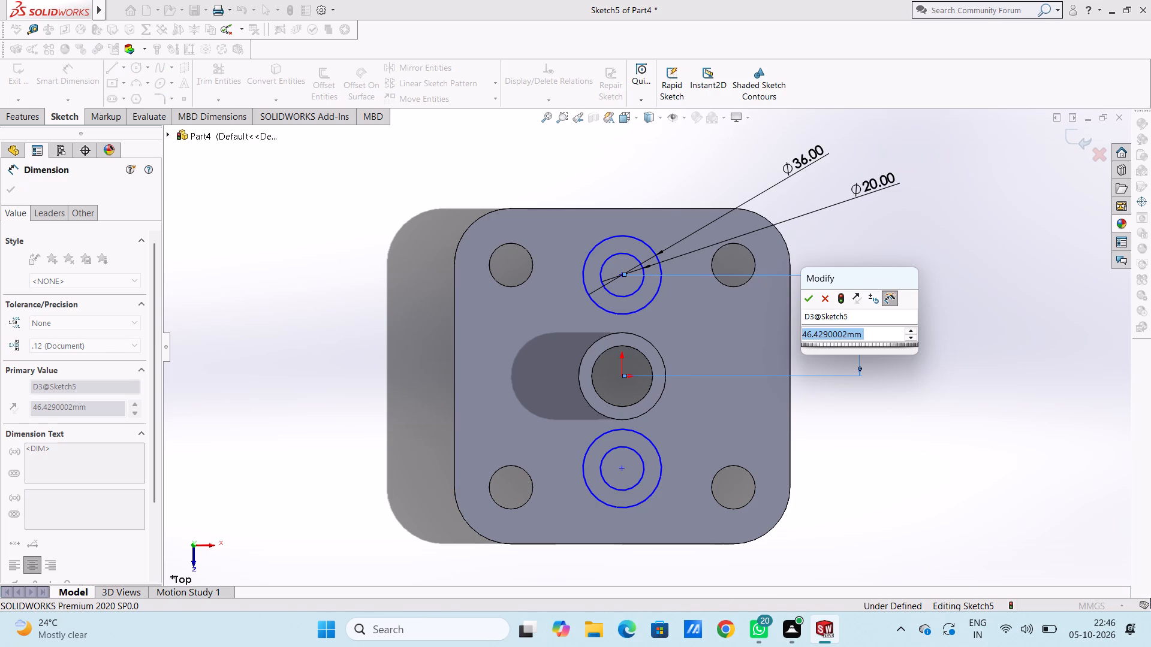
text(46)
key(Return)
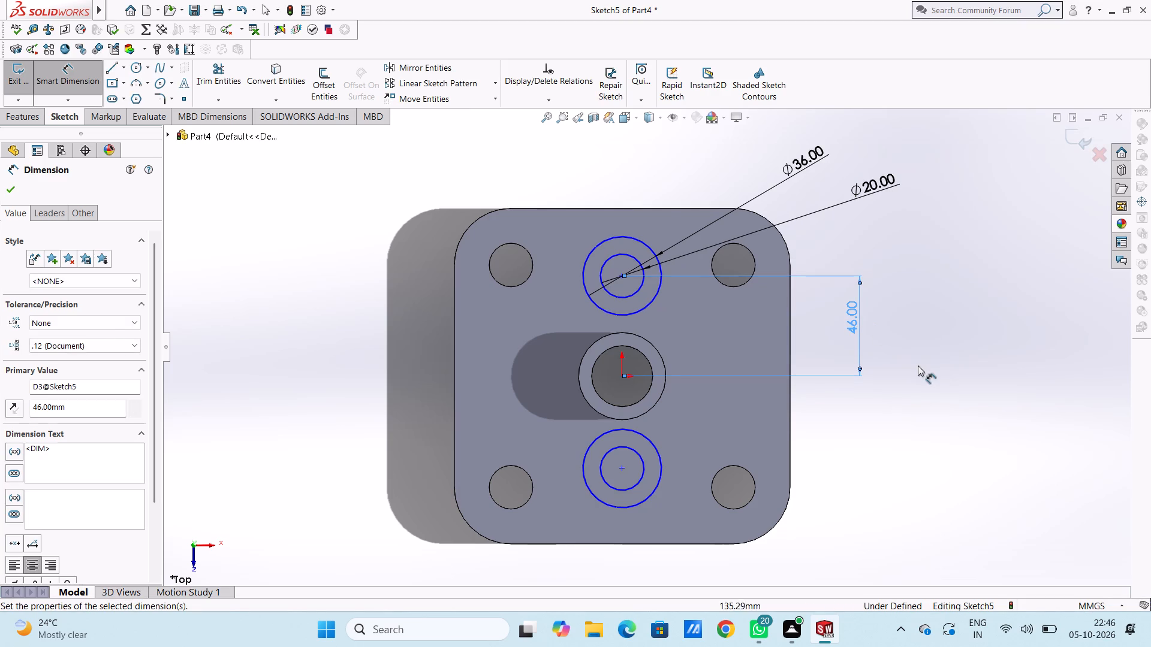
click(918, 365)
Dimension the vertical distance from the origin to the center of the lower circles as 46 mm.
click(621, 379)
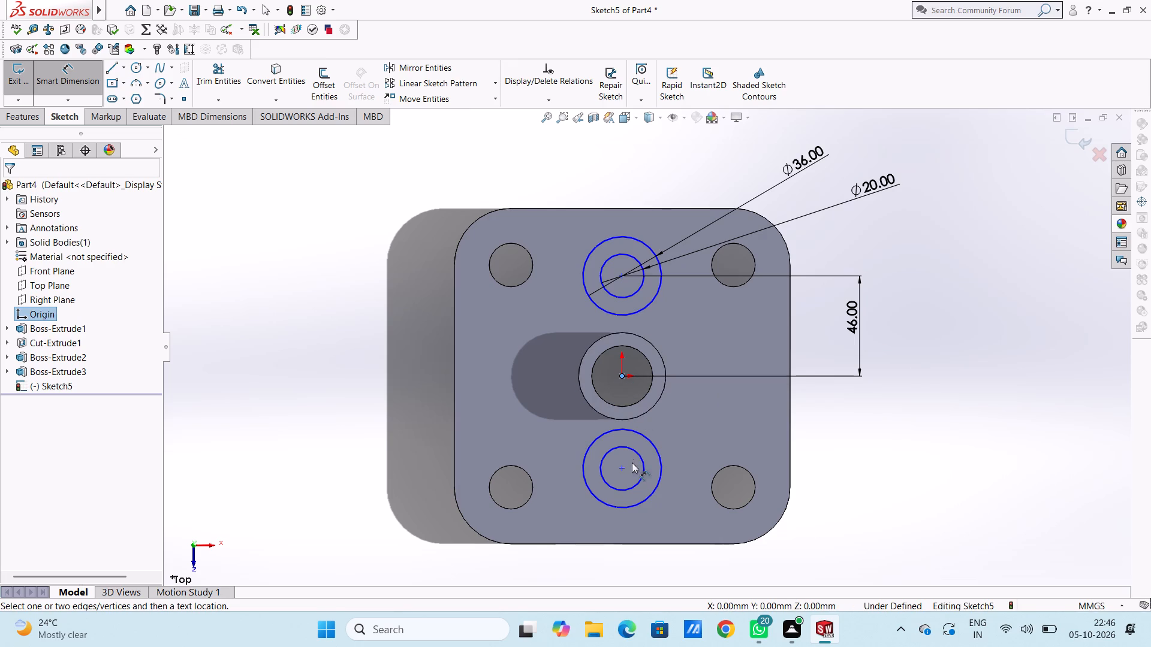
click(625, 467)
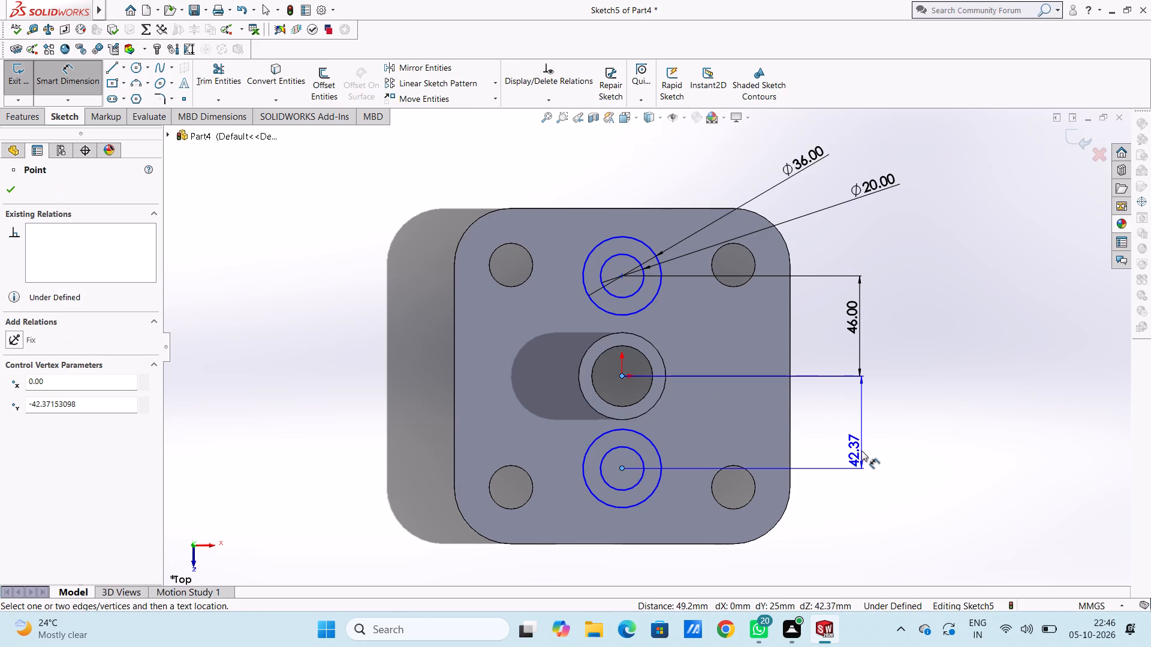
click(860, 451)
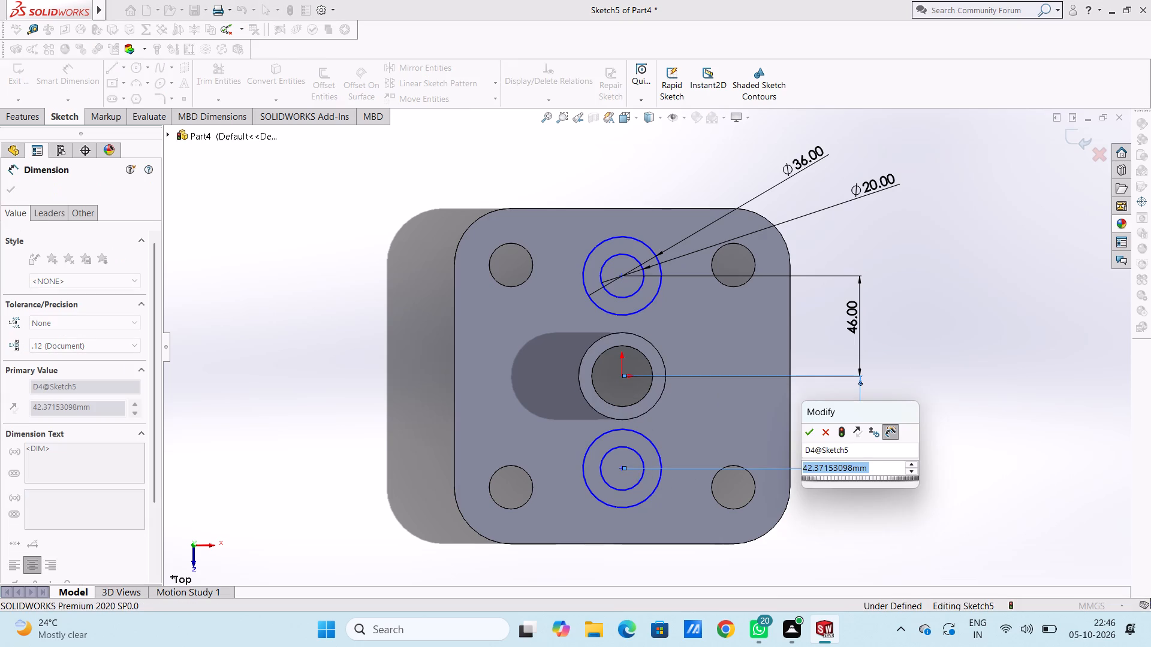
text(46)
key(Return)
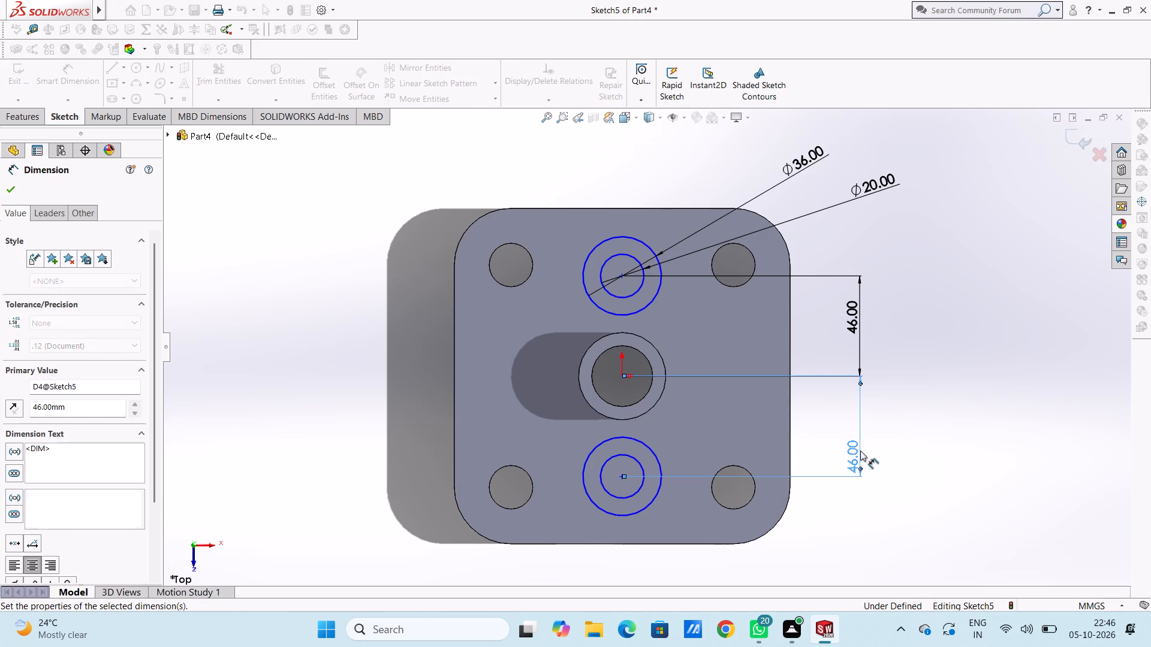
click(845, 418)
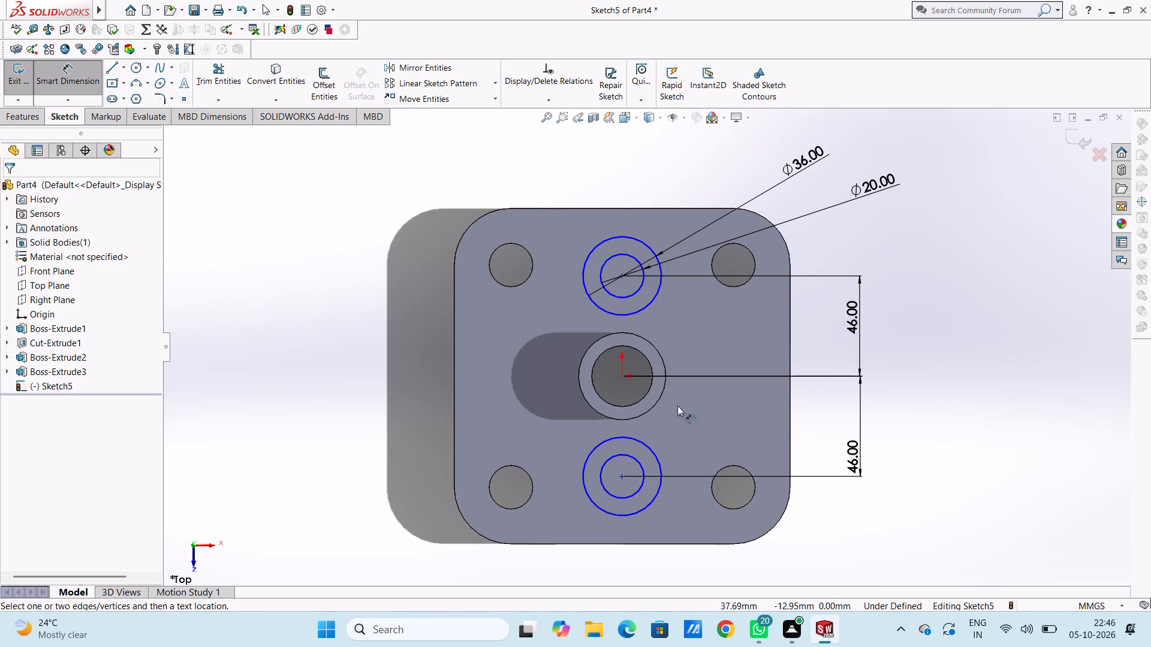
Dimension the distance from the center of the upper circles to the plate's upper straight edge.
click(622, 276)
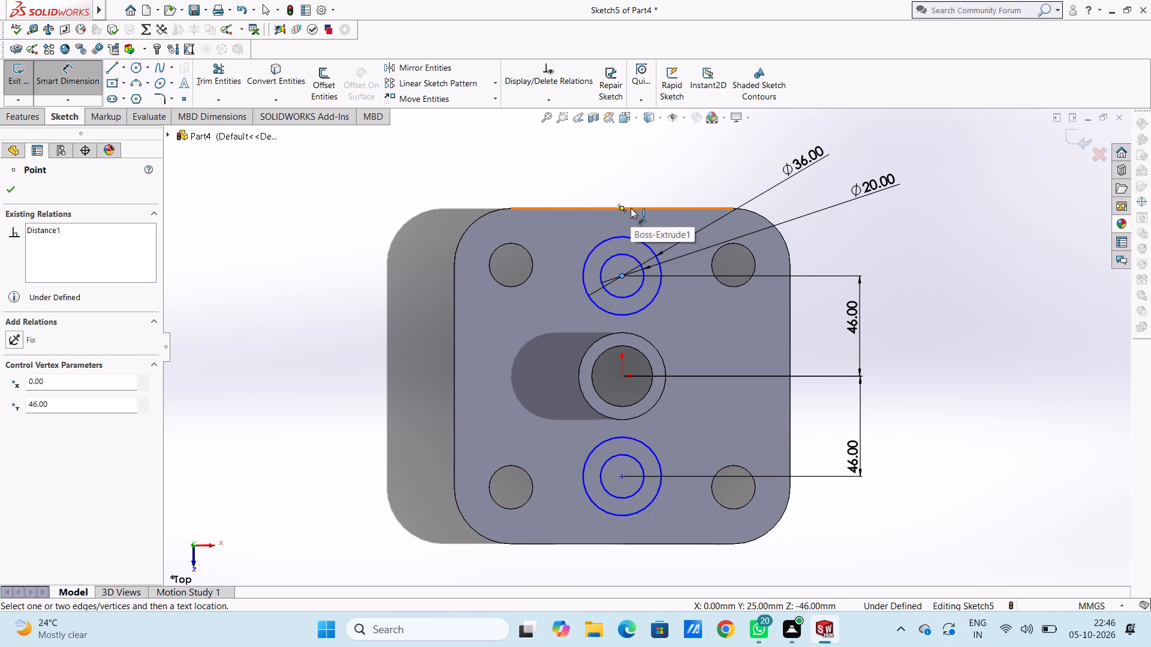
click(632, 208)
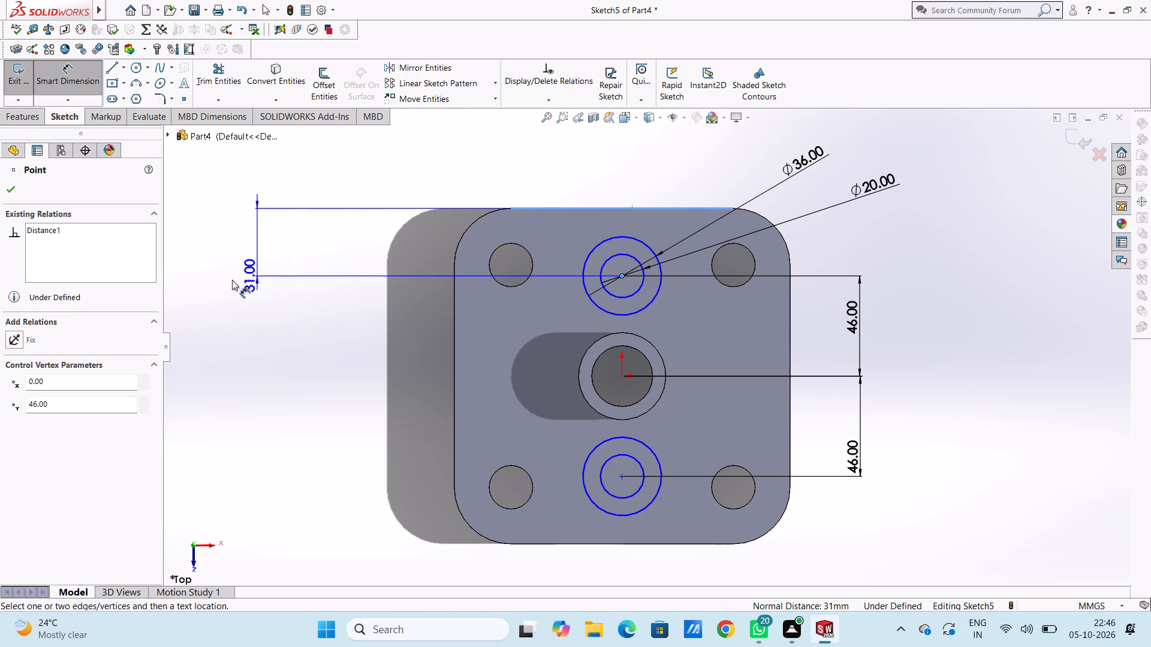
click(282, 261)
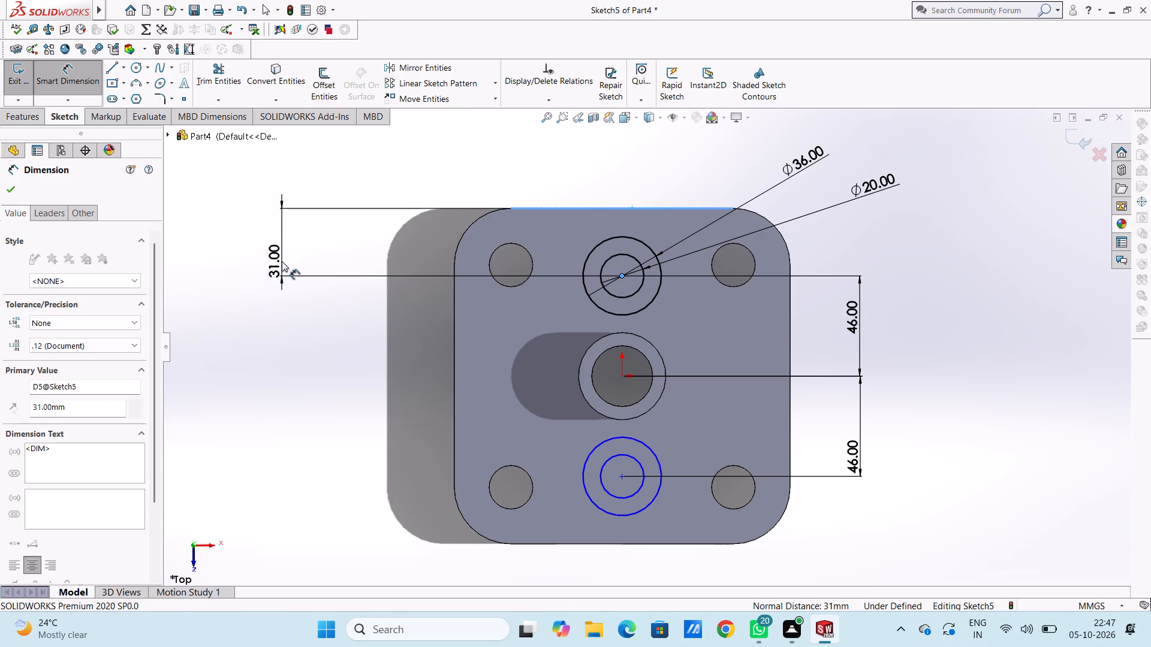
click(232, 243)
click(270, 332)
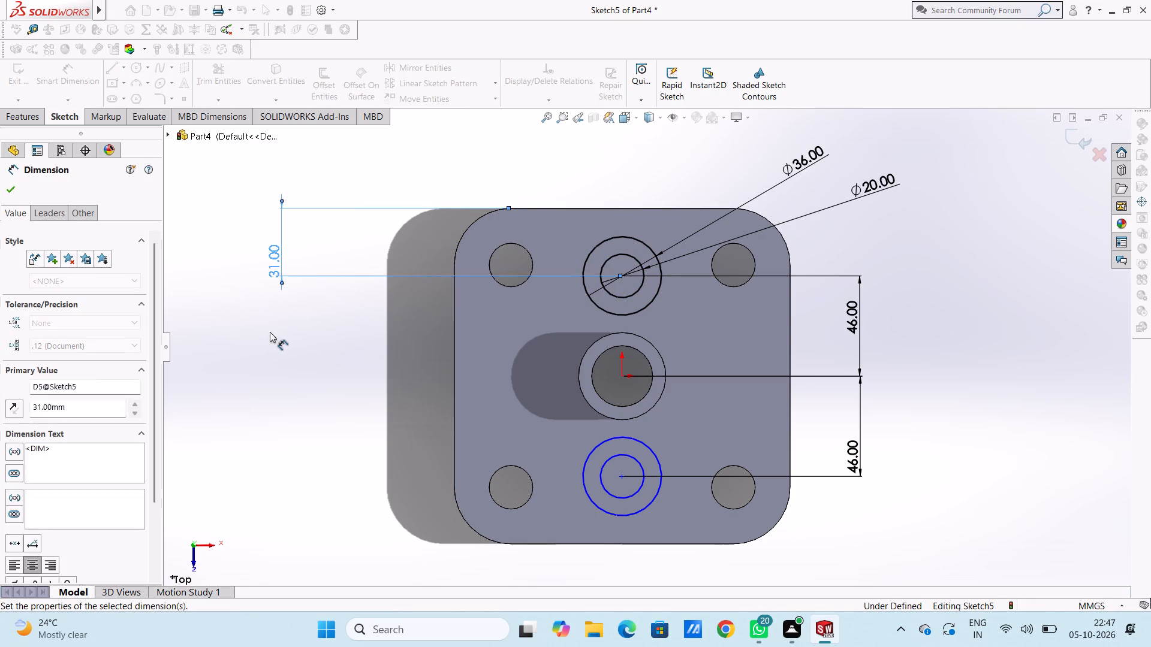
Dimension the distance from the center of the lower circles to the plate's lower straight edge.
click(622, 476)
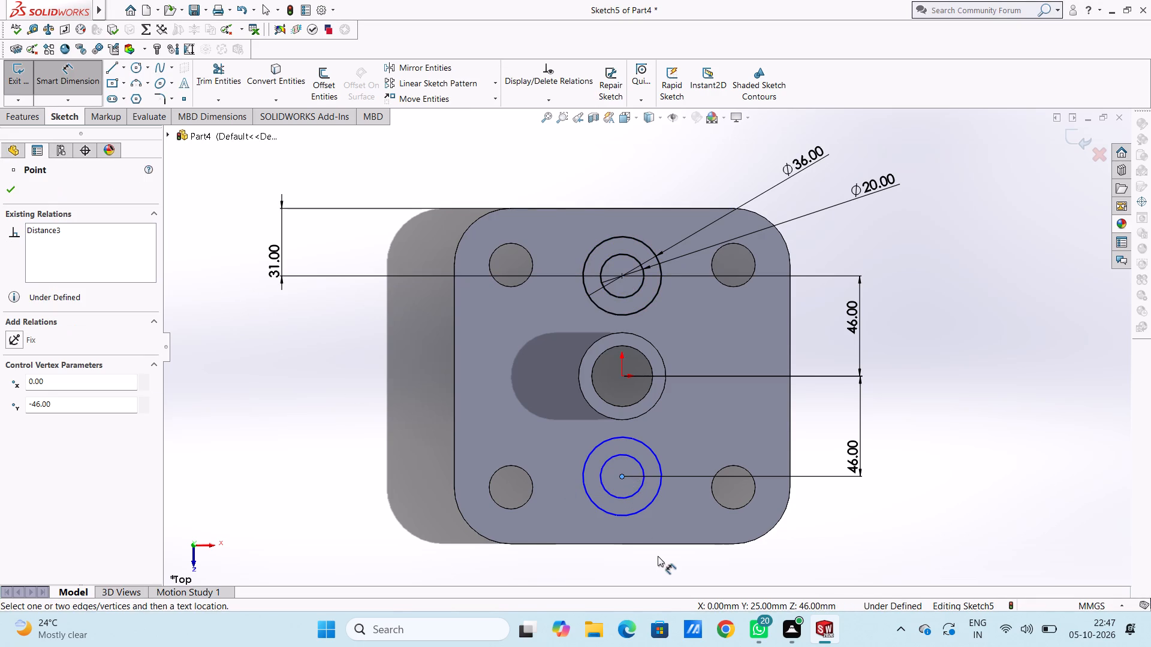
click(652, 543)
click(1034, 517)
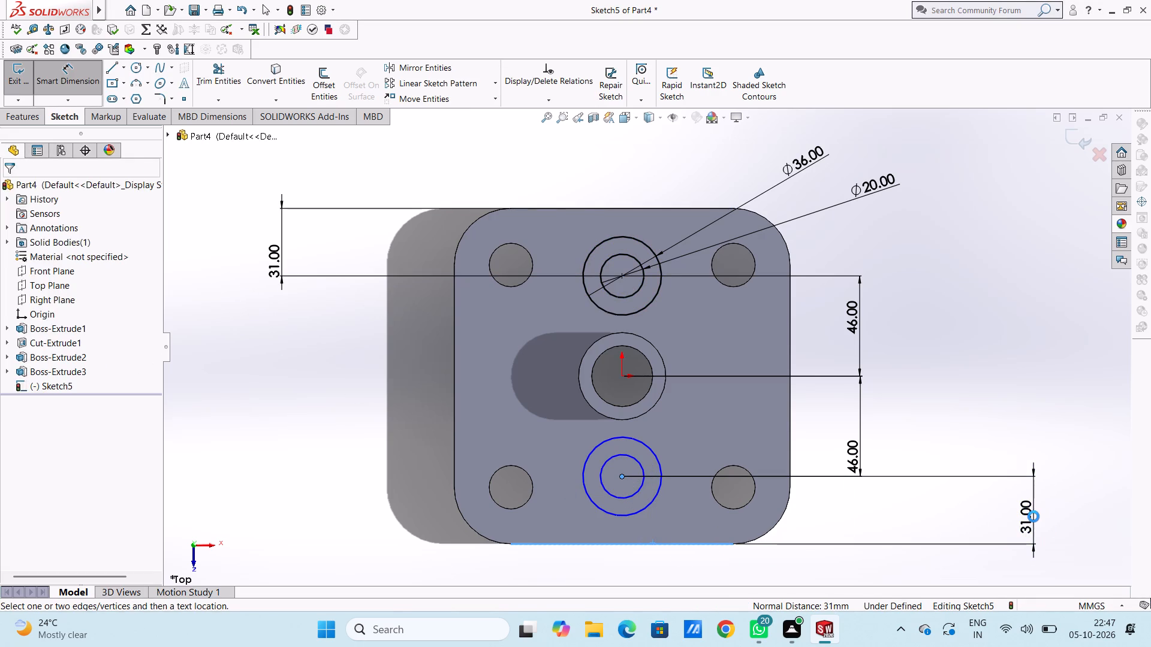
click(981, 500)
click(918, 524)
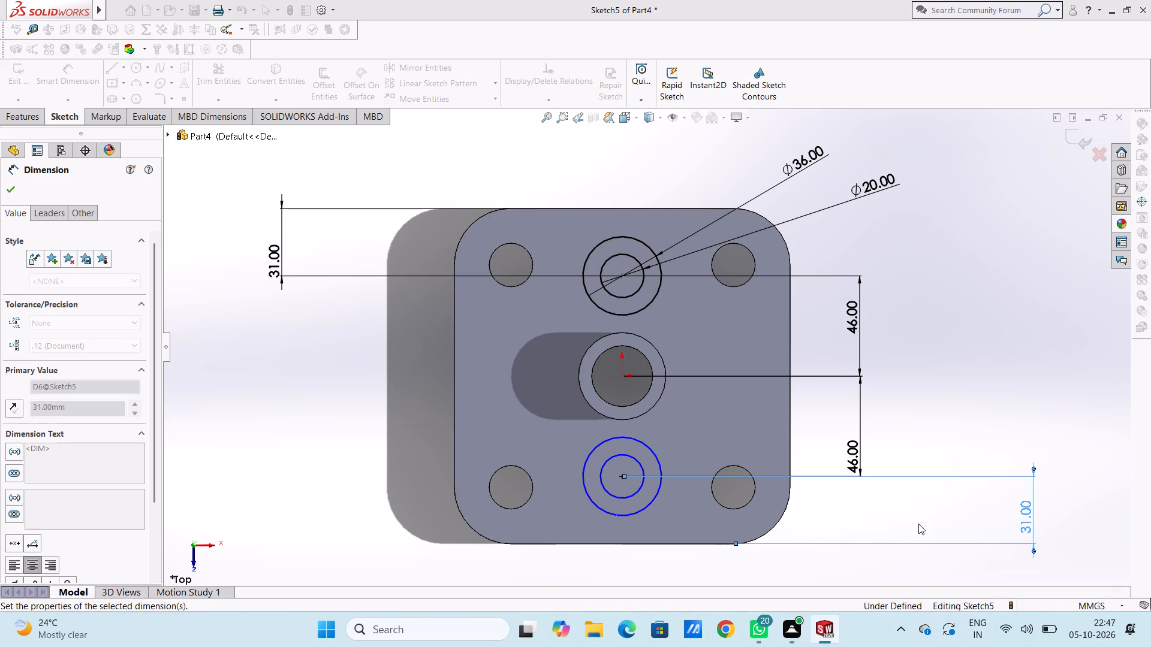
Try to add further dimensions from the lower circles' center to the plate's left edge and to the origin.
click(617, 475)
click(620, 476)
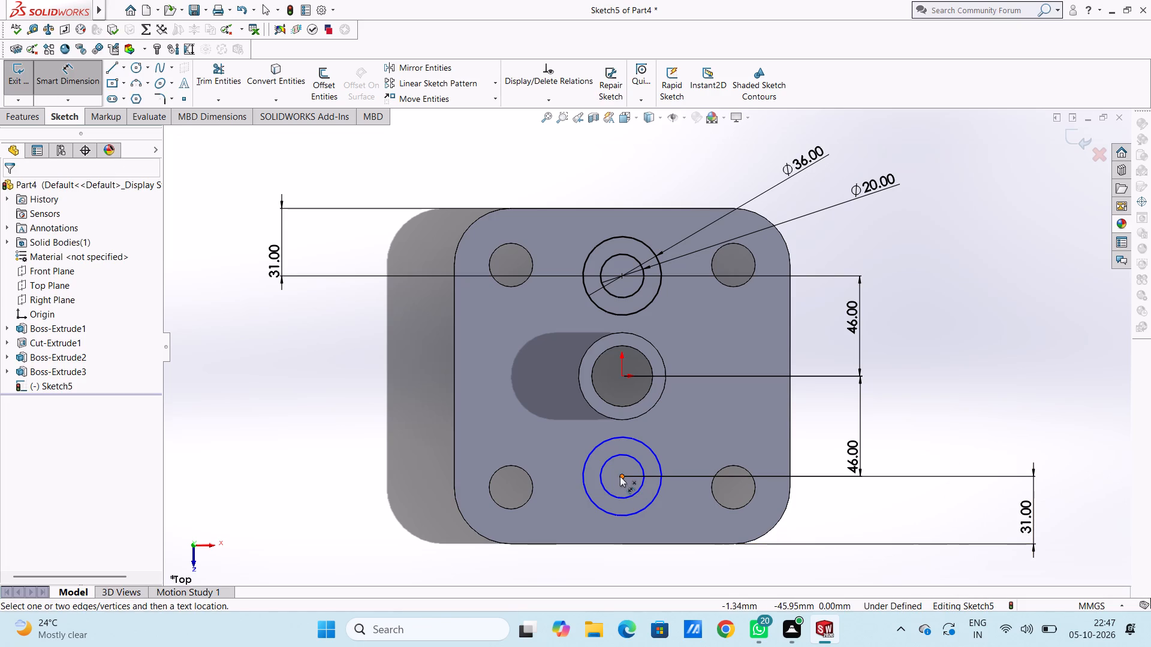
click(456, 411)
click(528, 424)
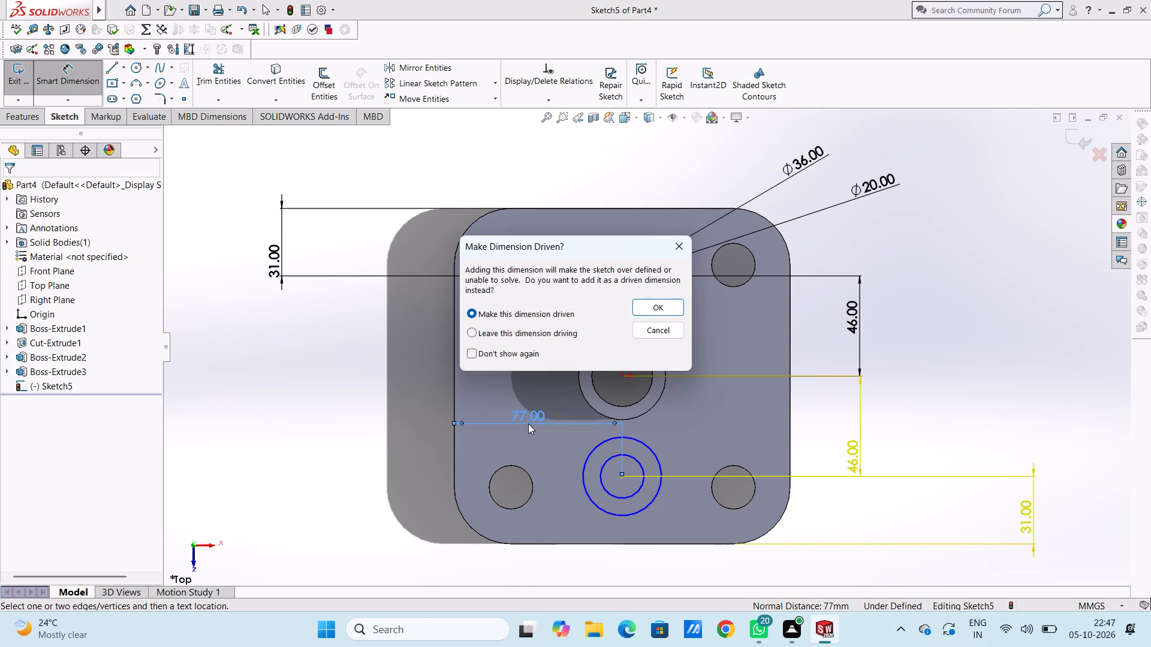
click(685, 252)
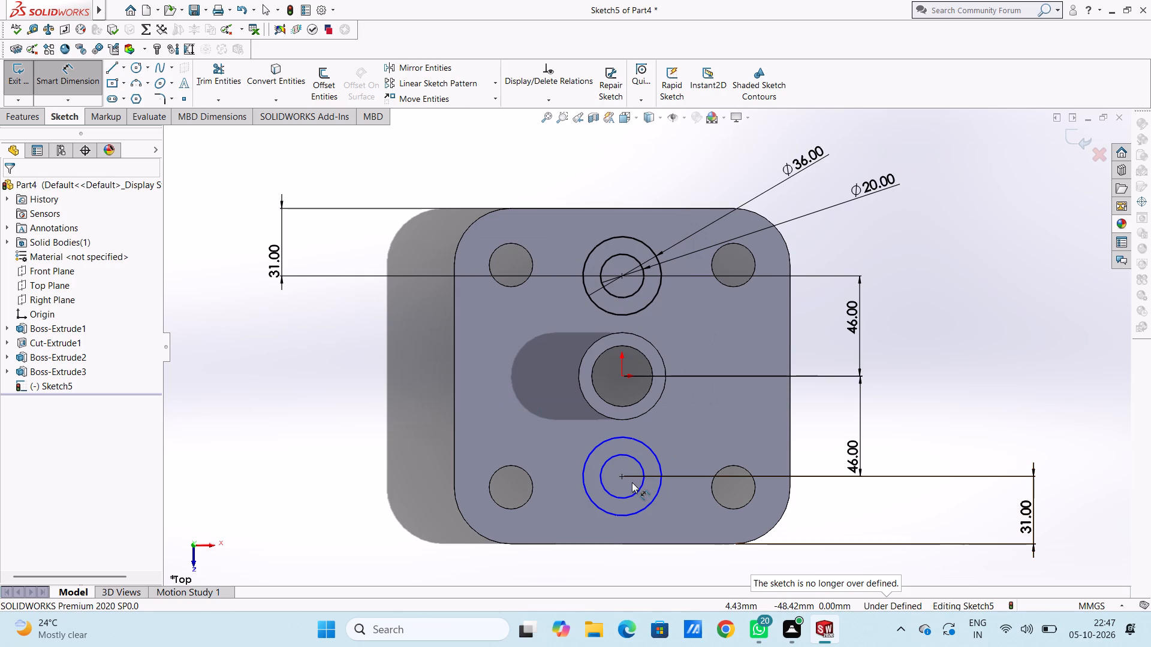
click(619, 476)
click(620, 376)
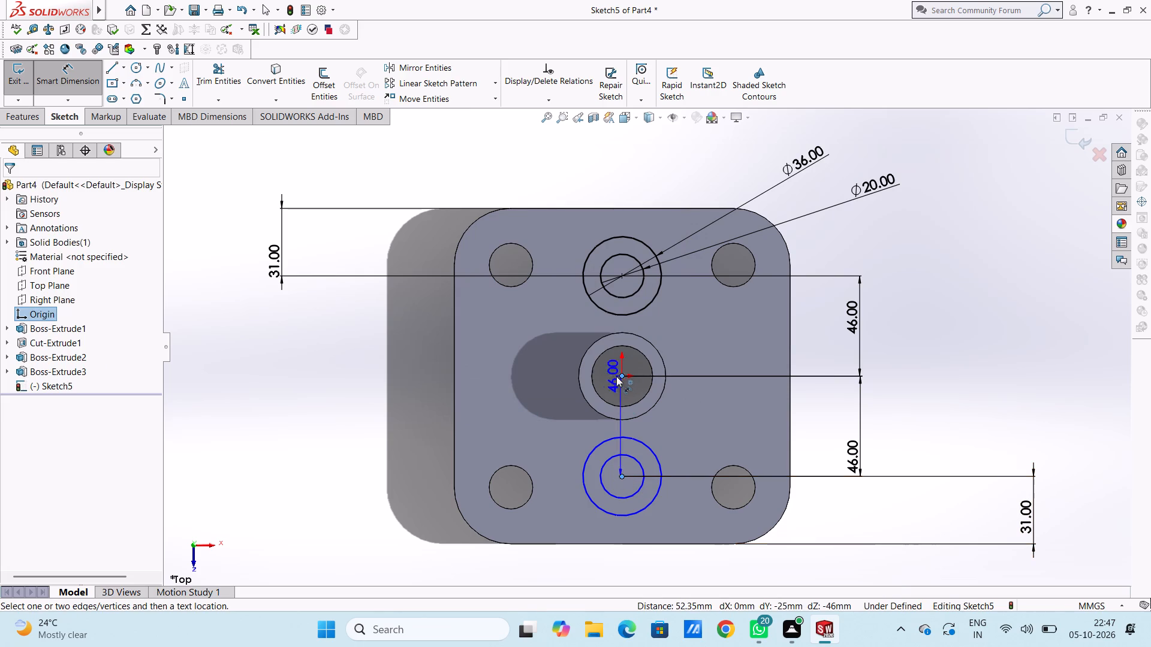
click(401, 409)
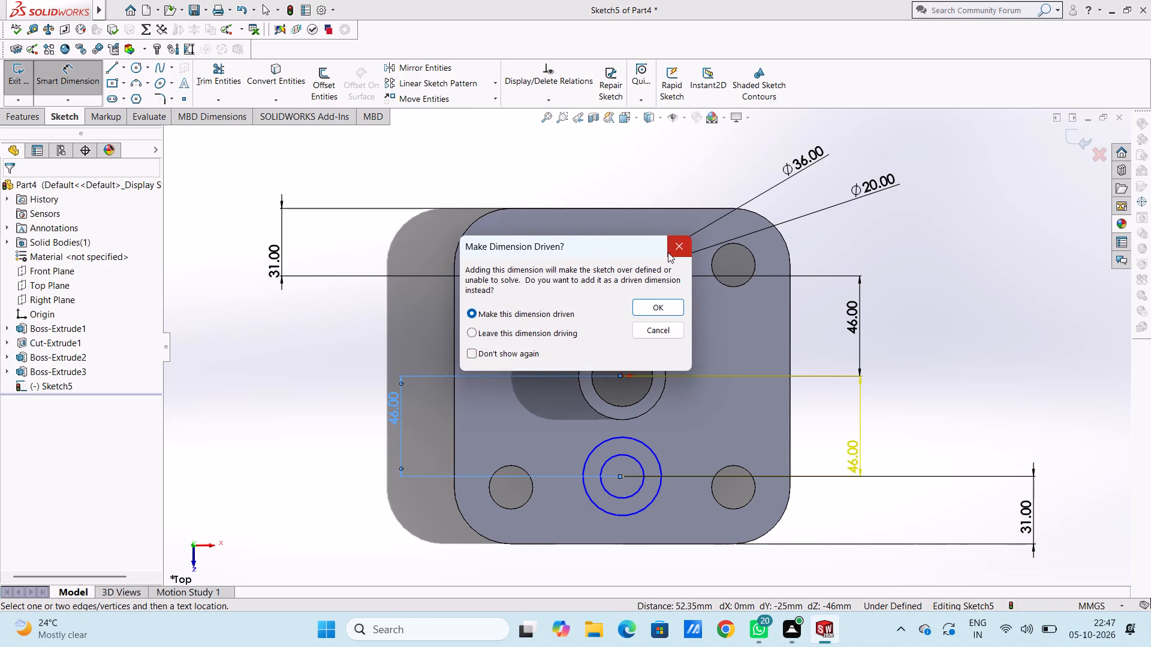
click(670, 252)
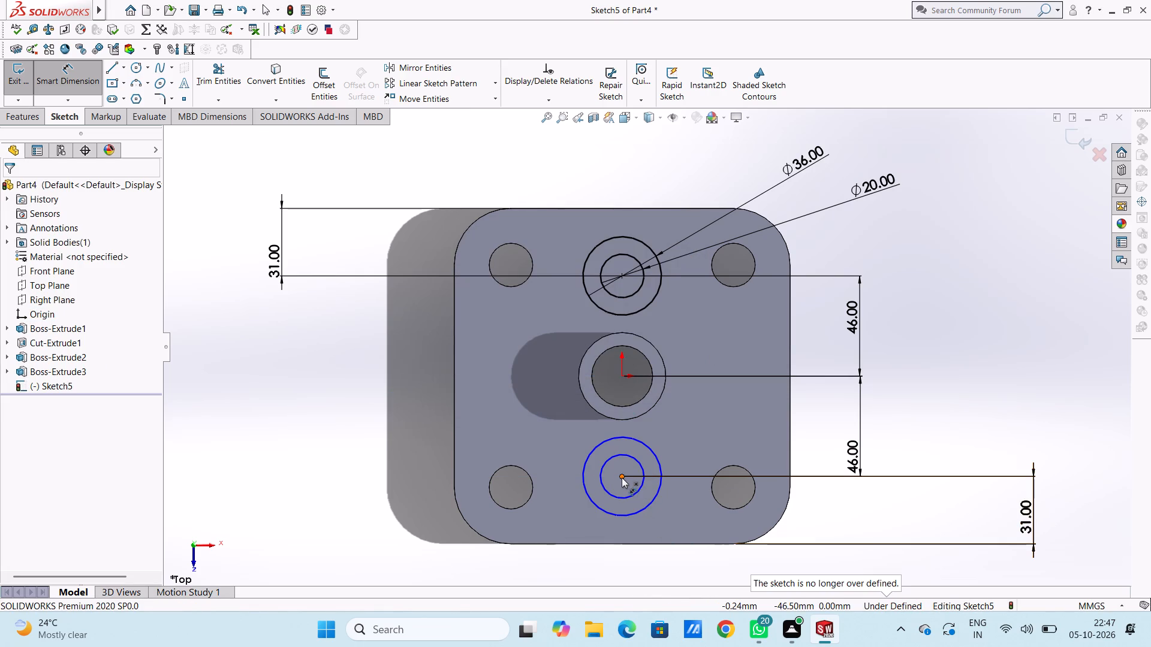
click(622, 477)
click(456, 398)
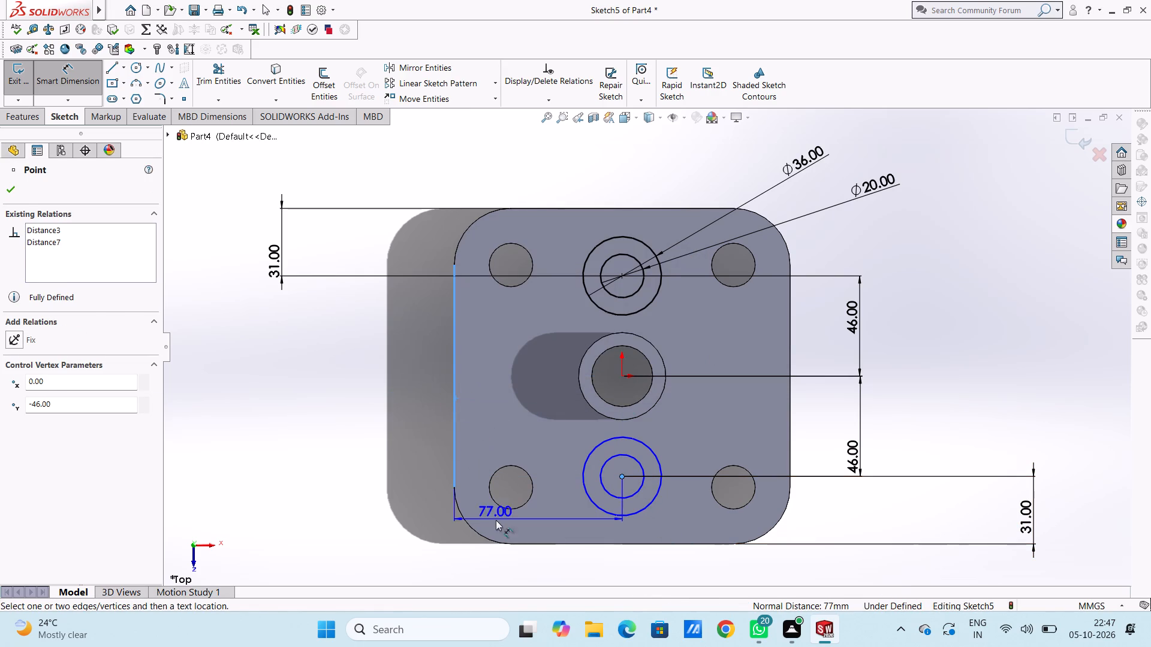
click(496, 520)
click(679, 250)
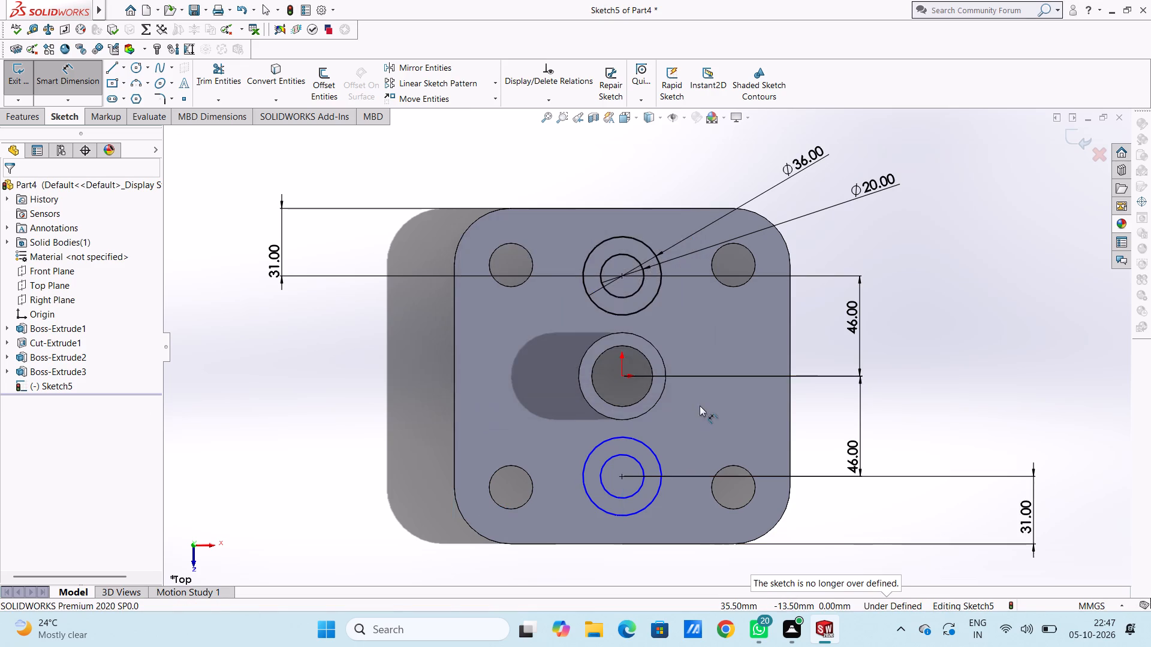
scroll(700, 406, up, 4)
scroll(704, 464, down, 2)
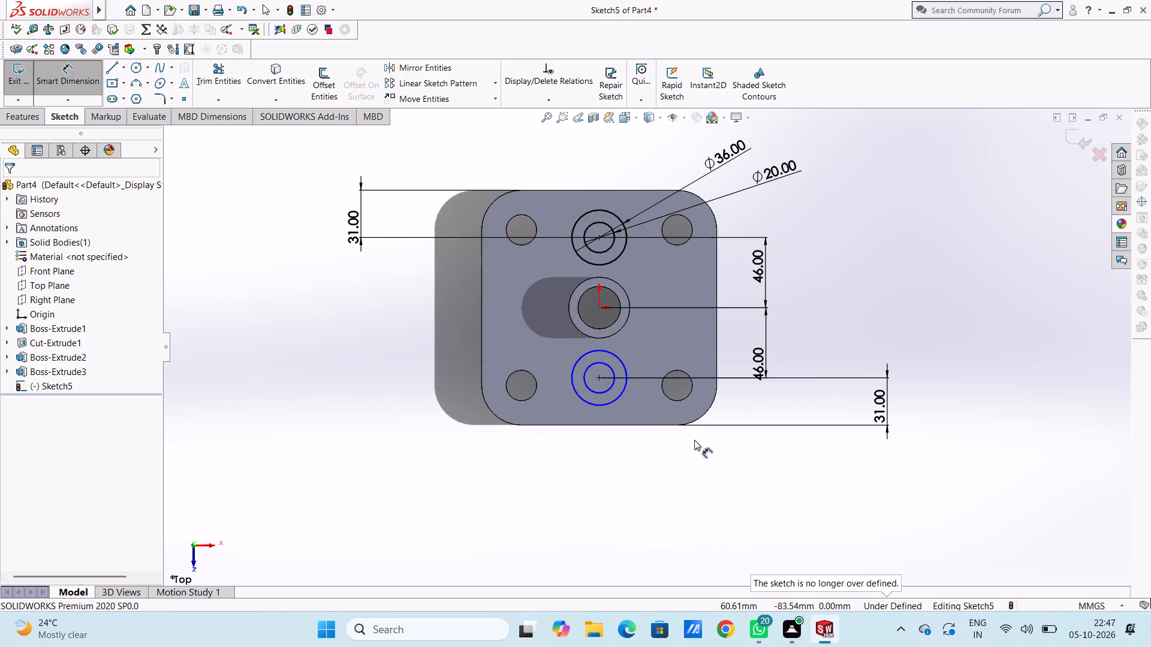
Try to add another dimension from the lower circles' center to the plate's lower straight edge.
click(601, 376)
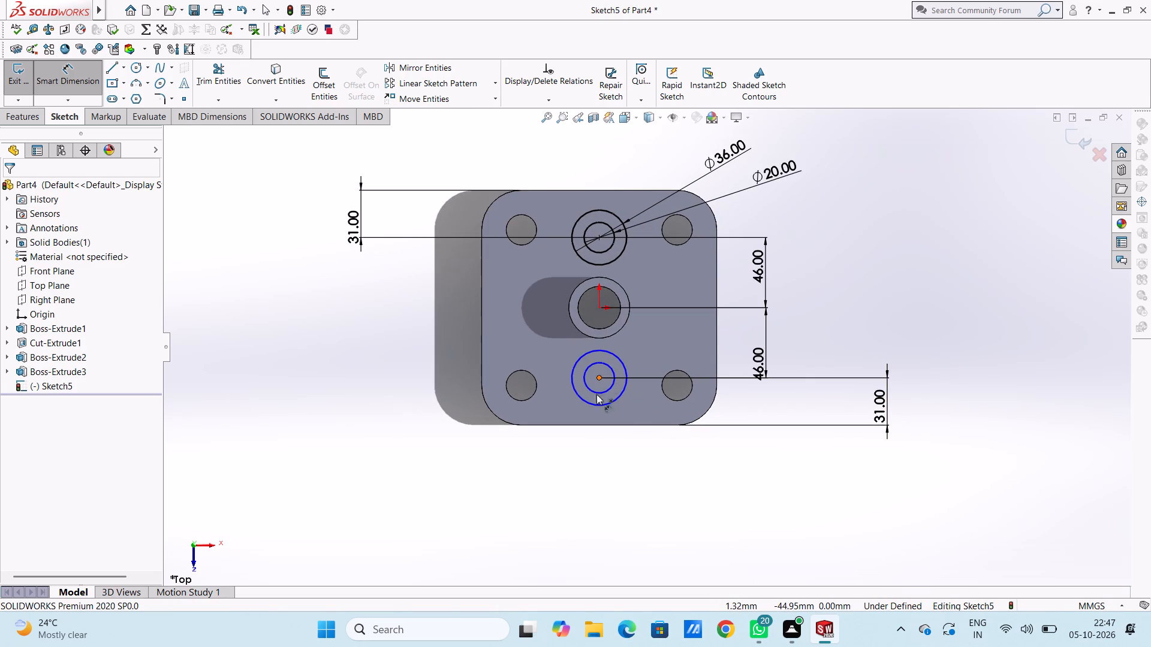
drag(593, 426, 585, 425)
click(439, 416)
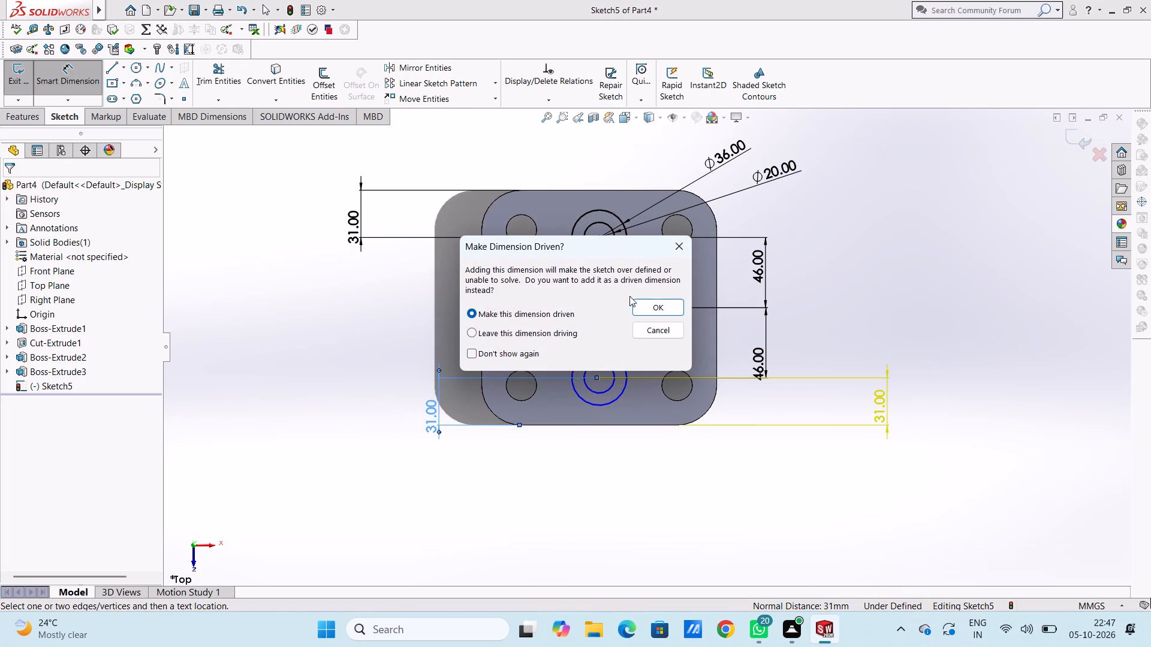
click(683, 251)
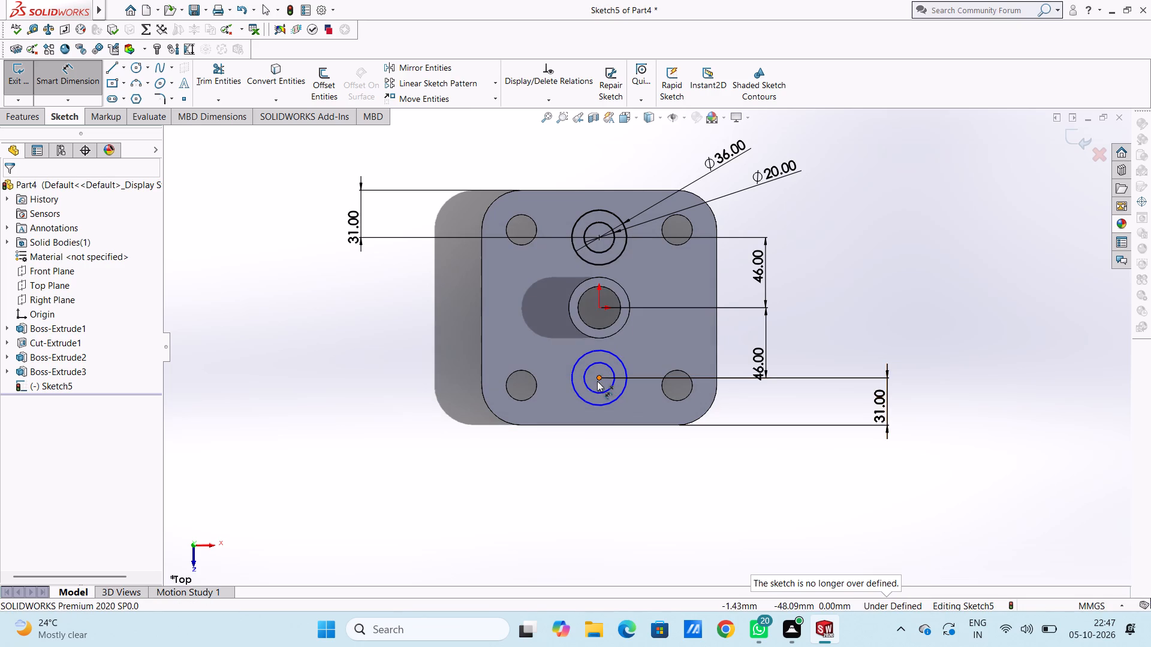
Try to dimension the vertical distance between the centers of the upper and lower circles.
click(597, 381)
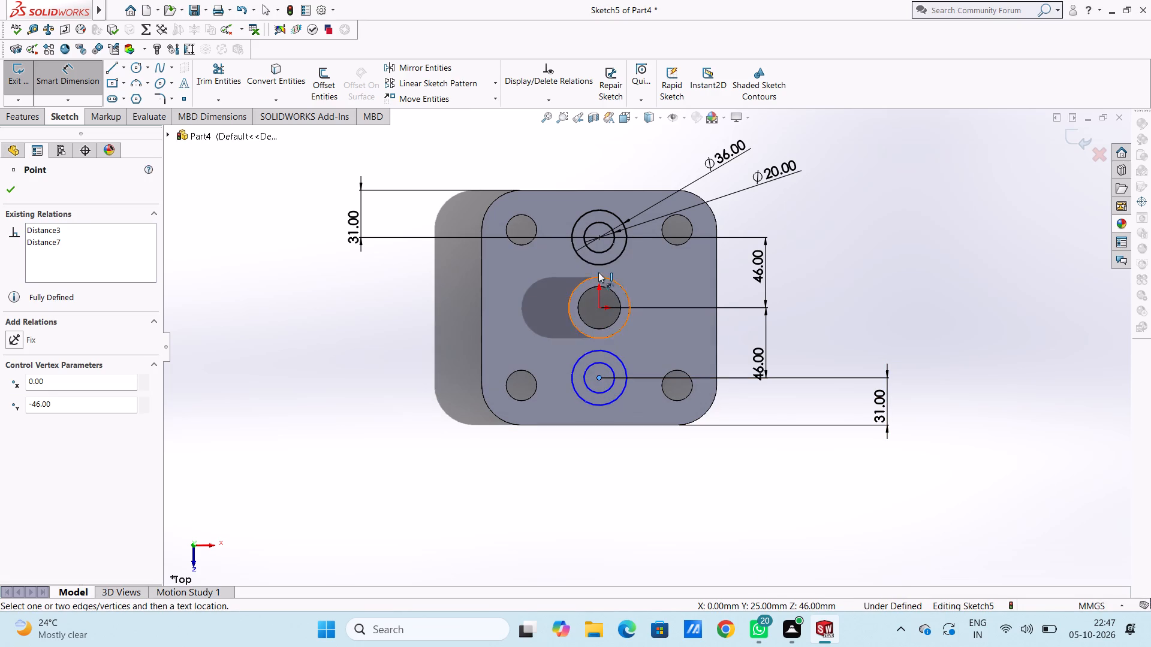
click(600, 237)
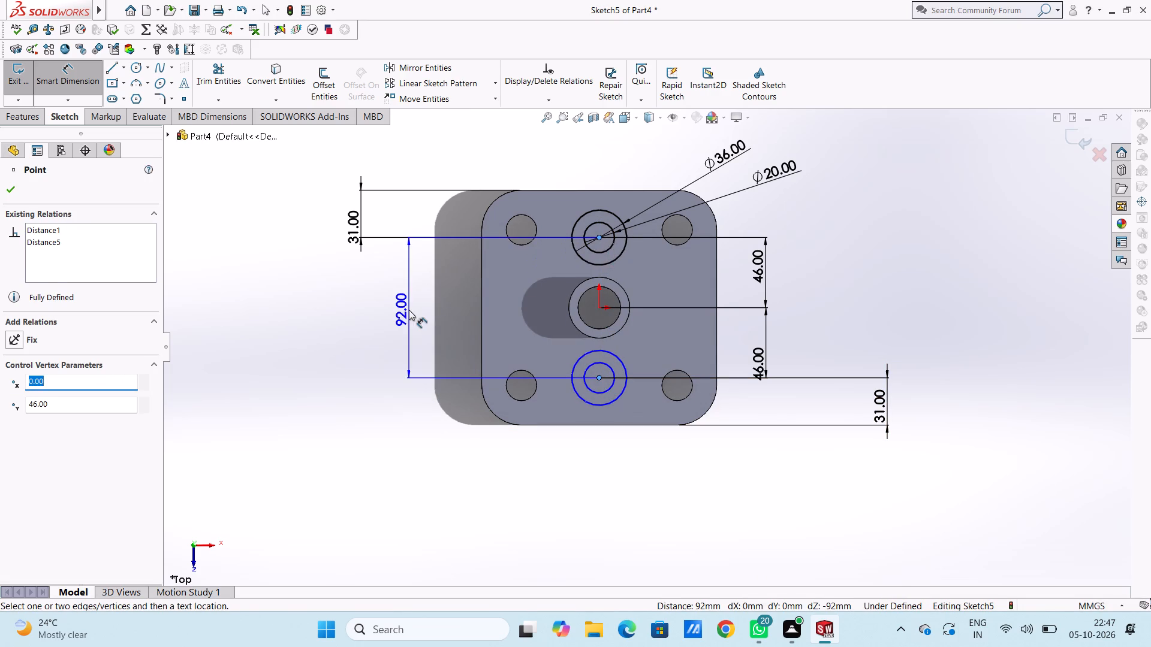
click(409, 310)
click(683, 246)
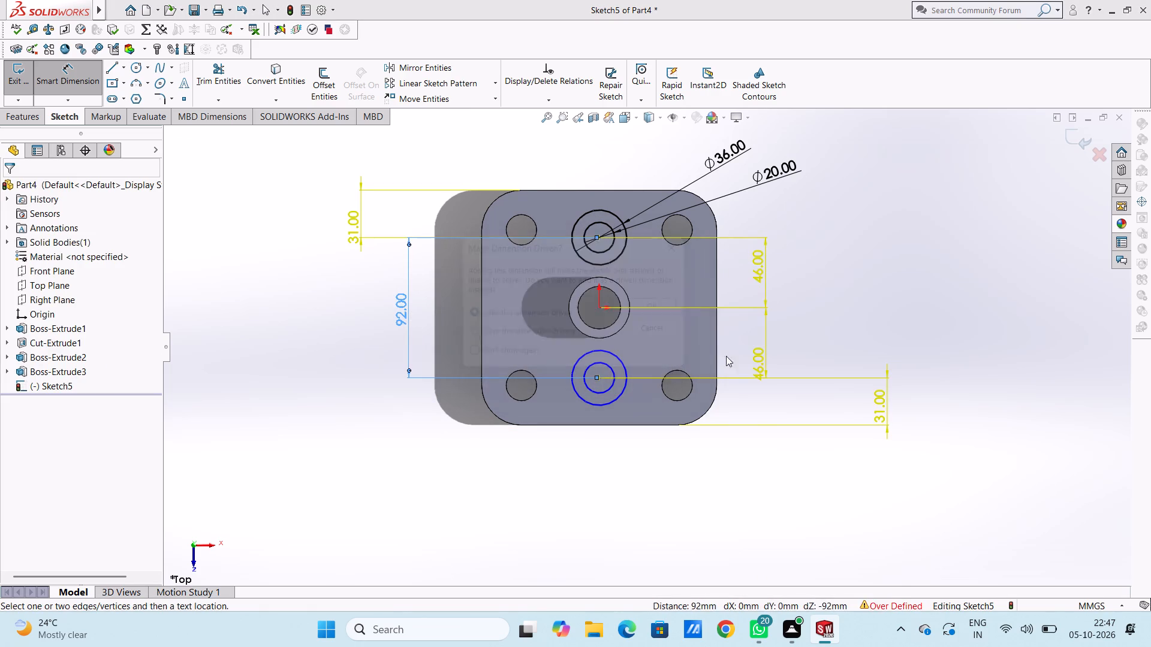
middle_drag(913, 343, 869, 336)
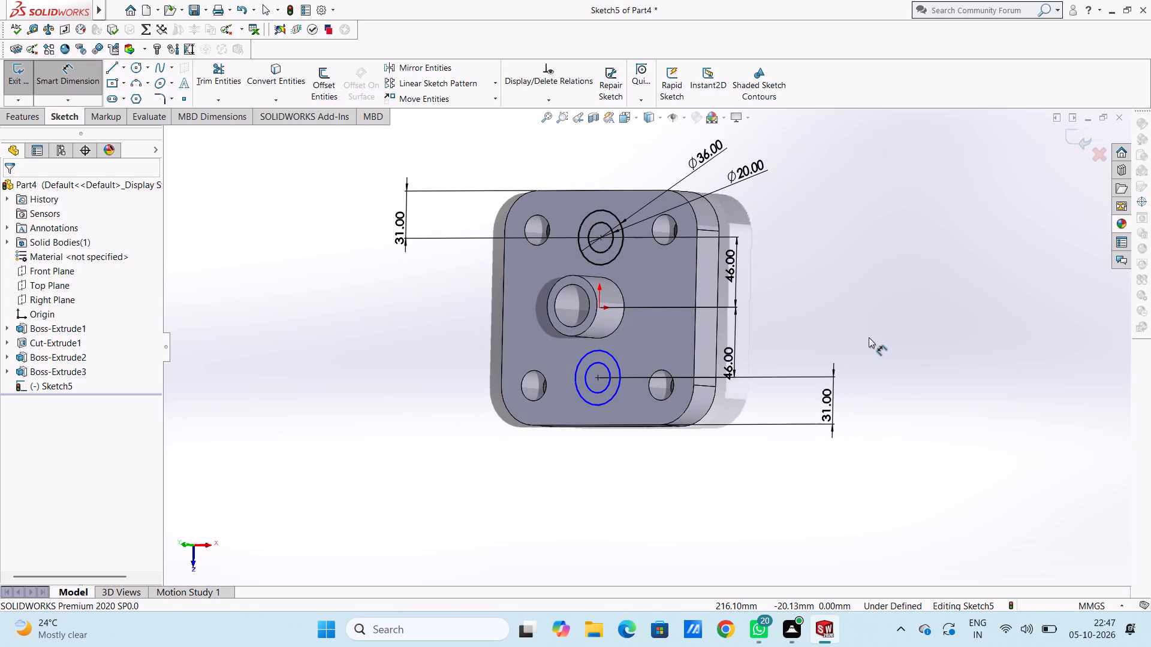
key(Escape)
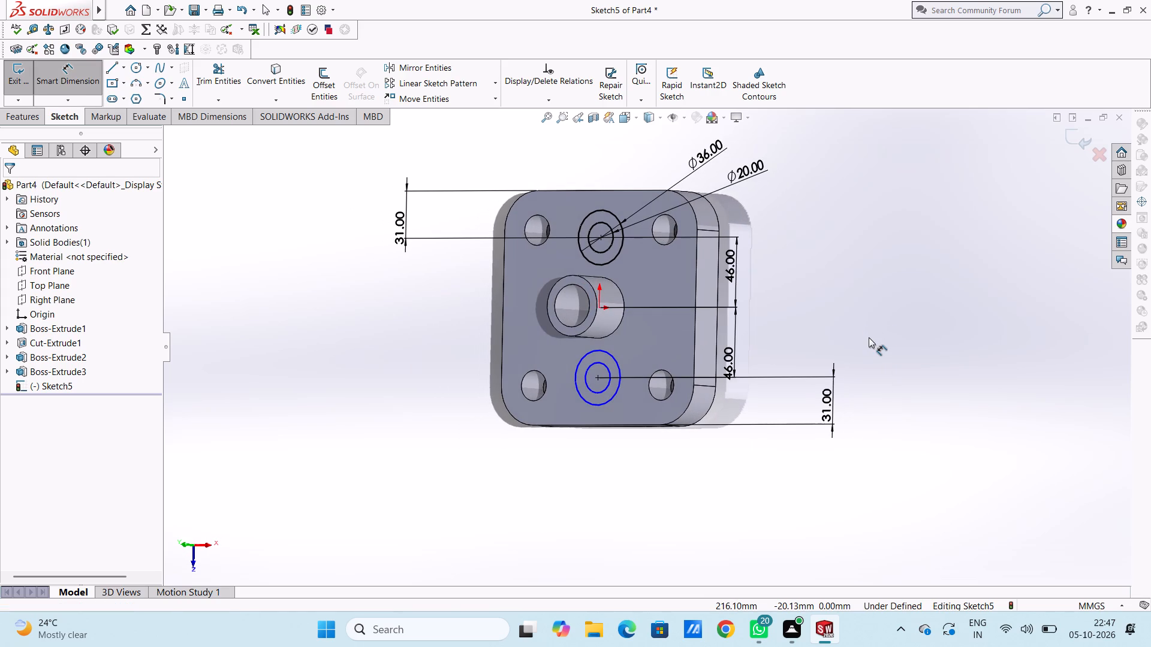
Sketch two concentric circles centered on the origin, an outer one with a 31 mm radius and an inner one about 14 mm in radius.
key(ctrl+5)
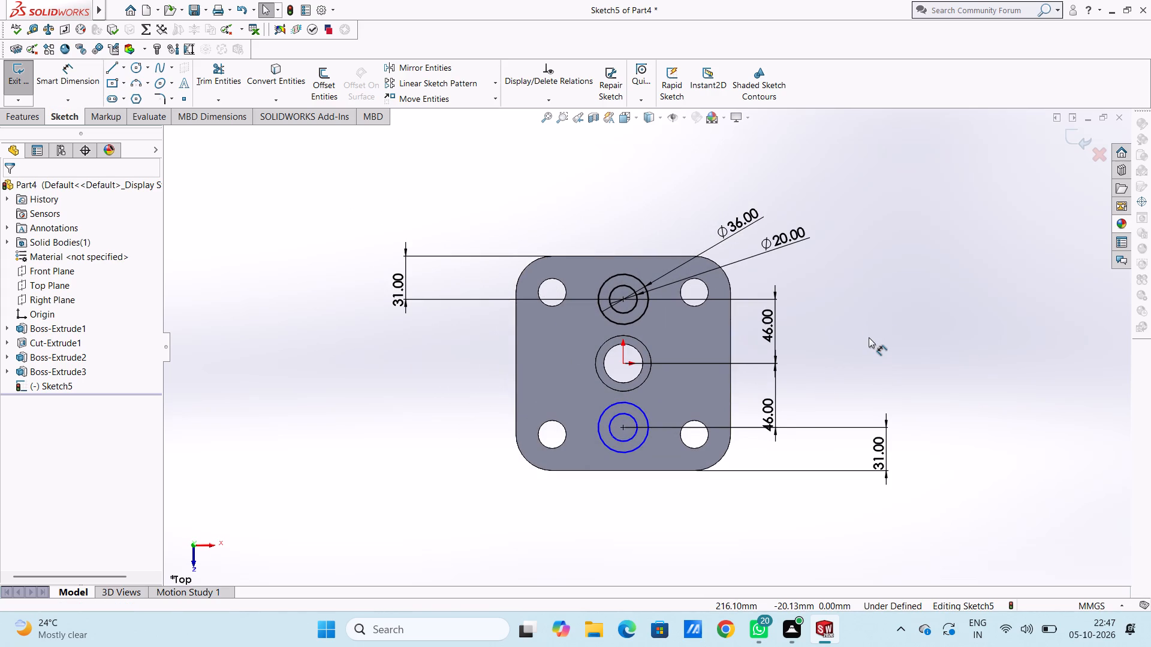
scroll(670, 413, down, 2)
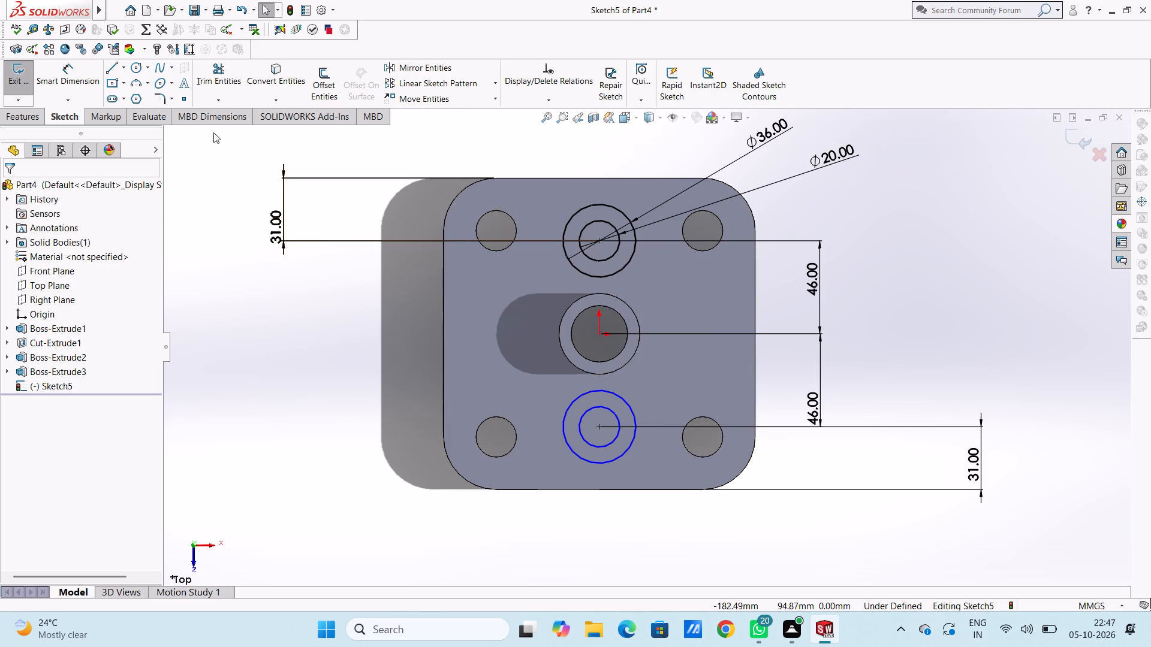
click(135, 67)
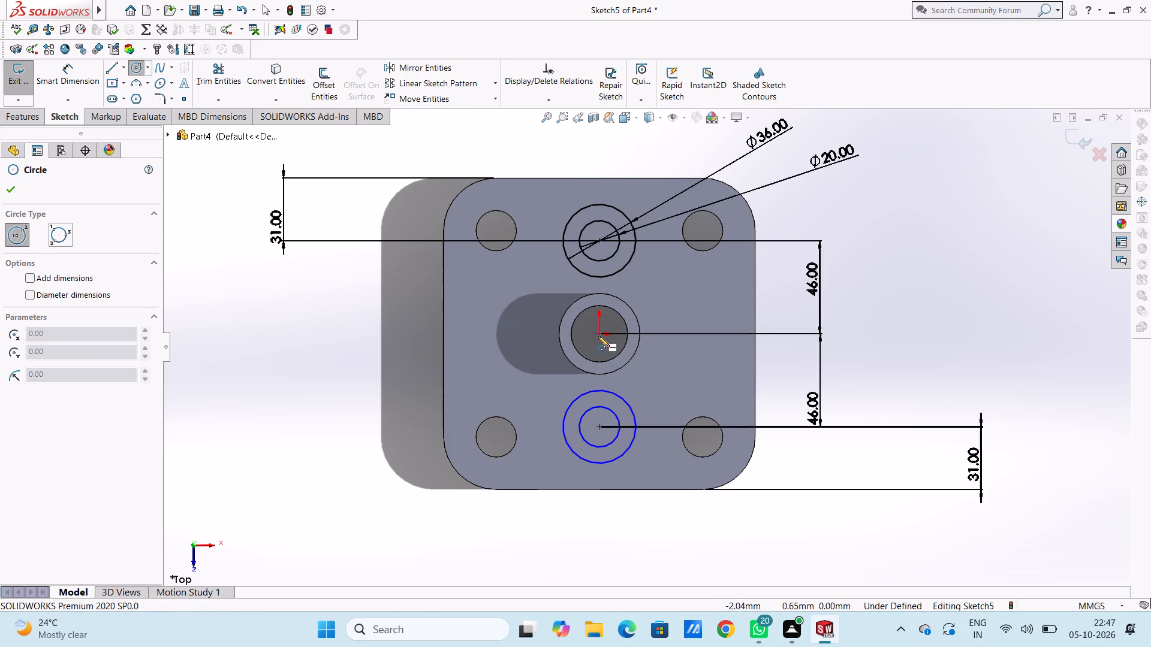
click(599, 337)
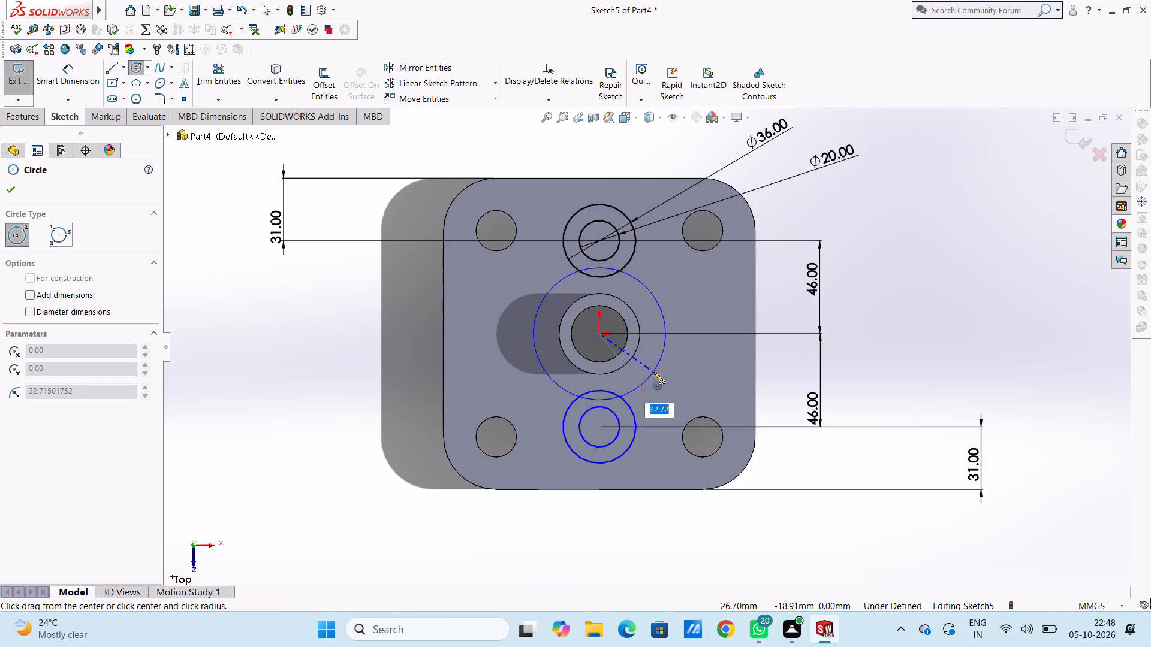
text(31)
key(Return)
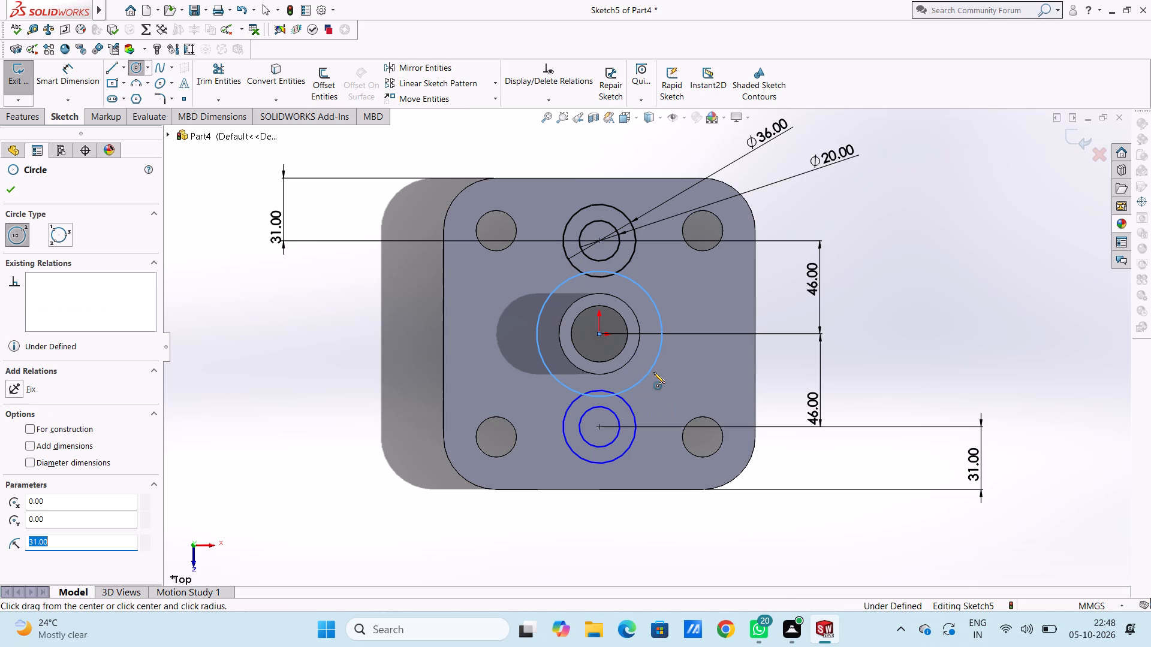
click(598, 333)
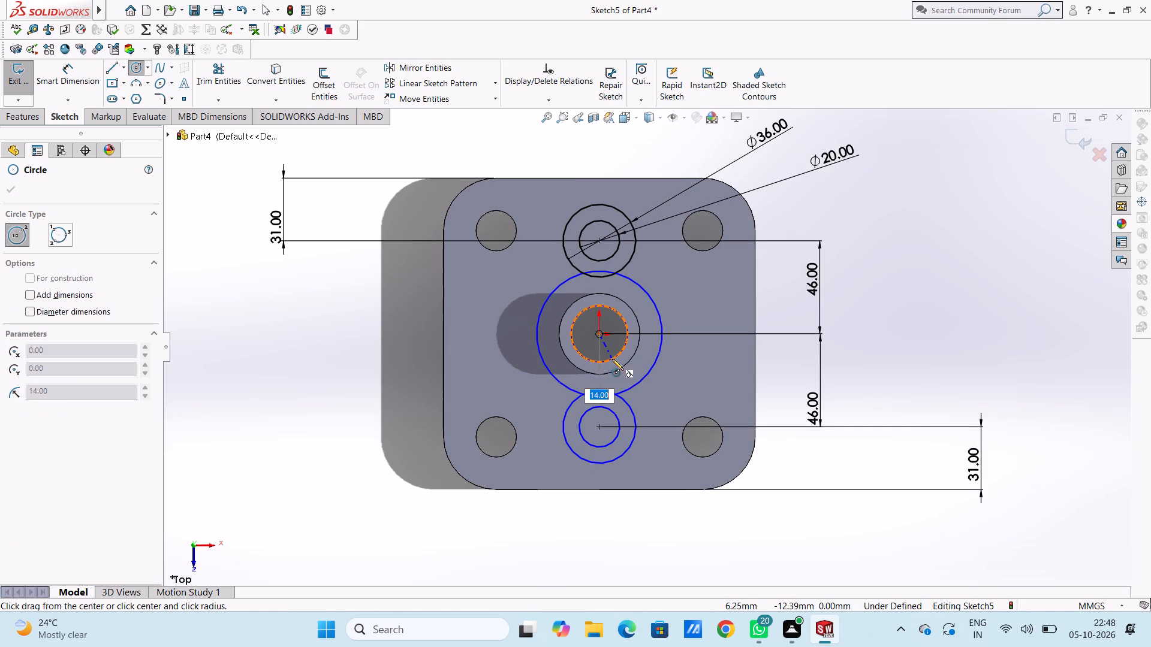
click(612, 359)
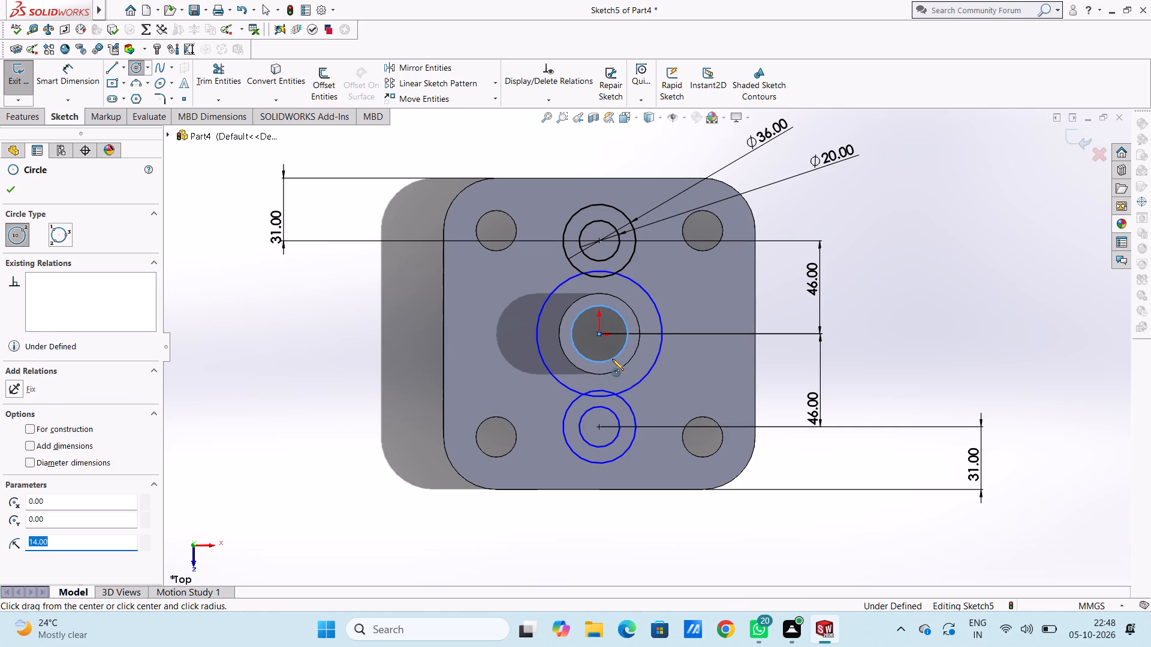
key(Escape)
key(Escape)
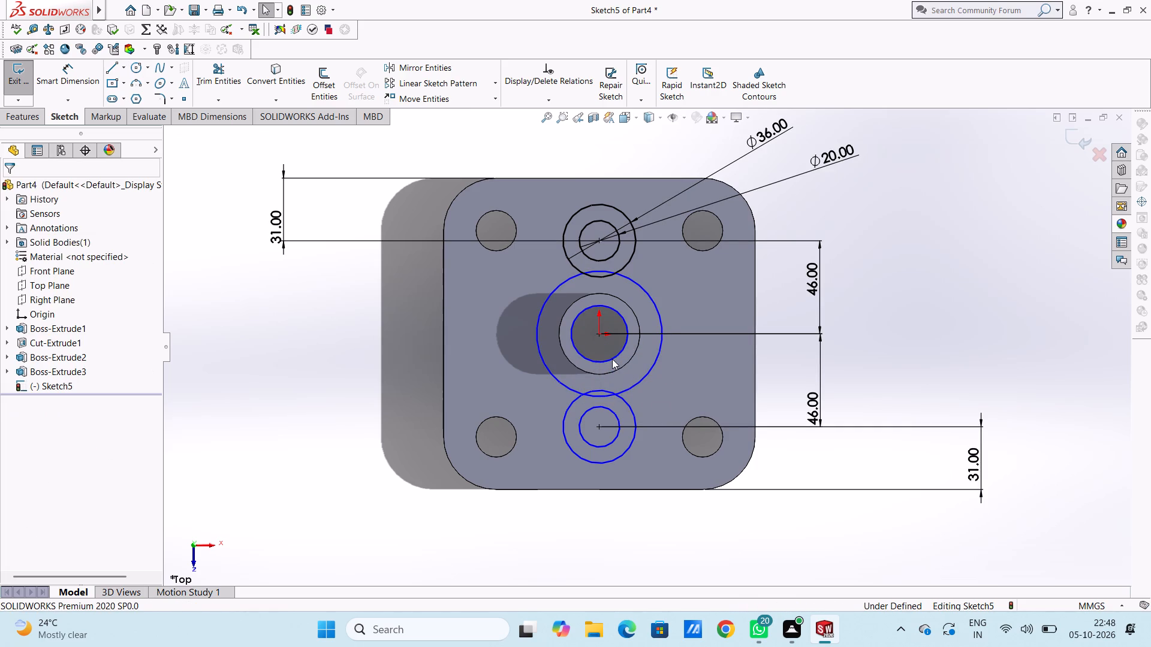
Dimension the diameter of the inner circle at the origin as 40 mm.
click(83, 75)
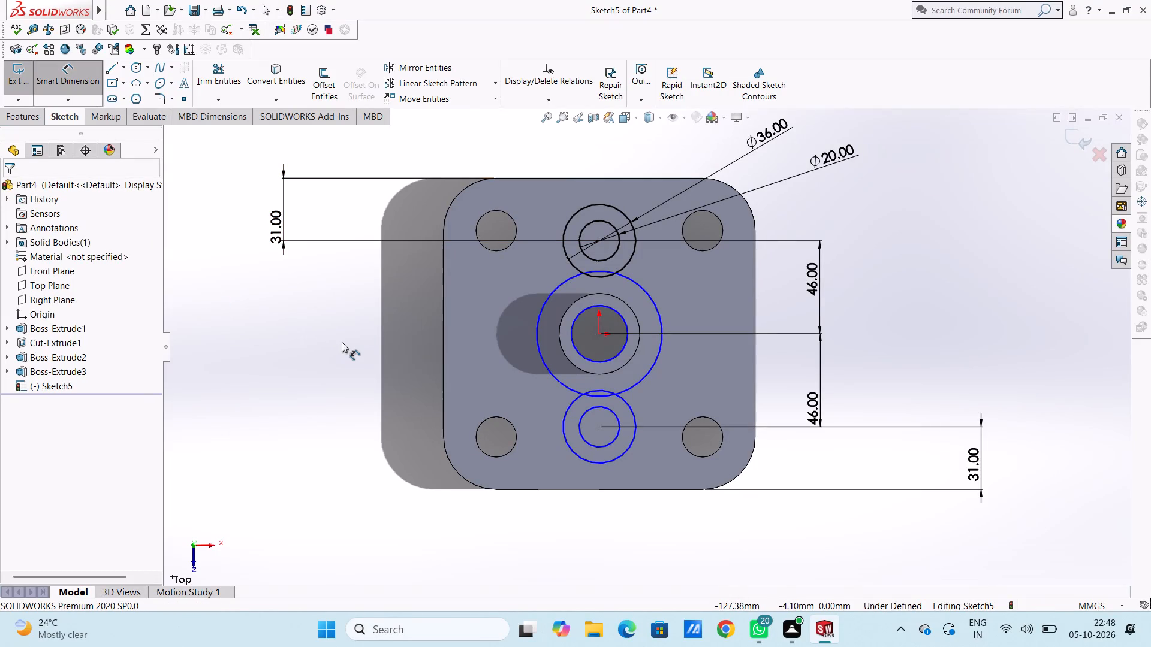
click(623, 346)
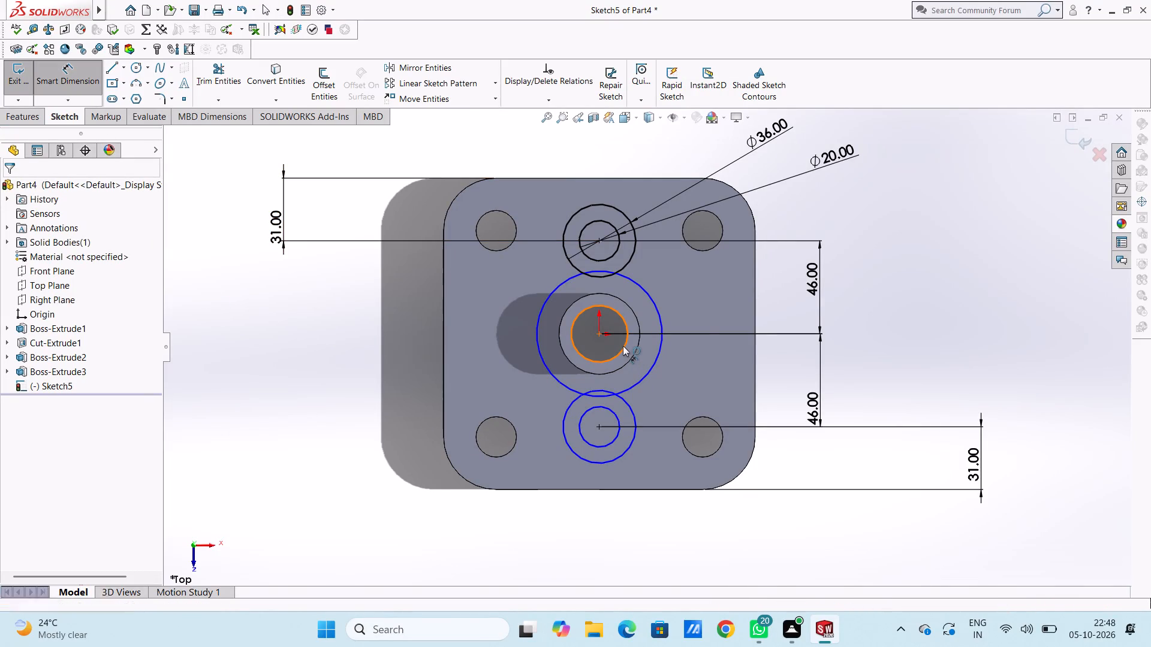
click(924, 532)
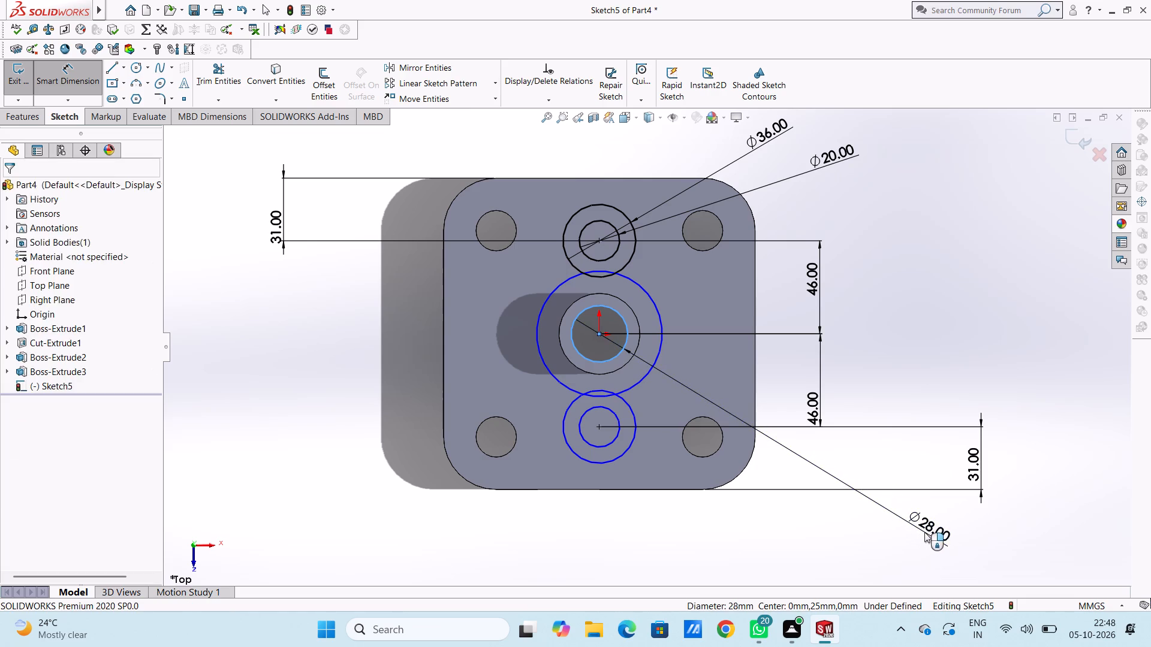
text(40)
key(Return)
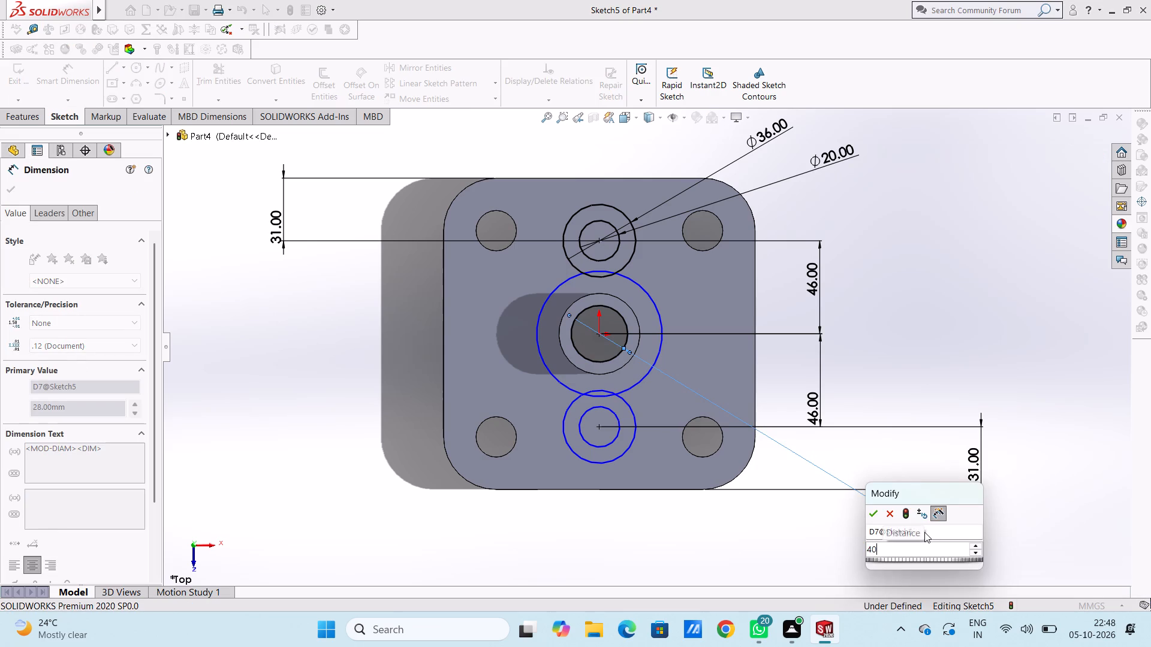
click(918, 372)
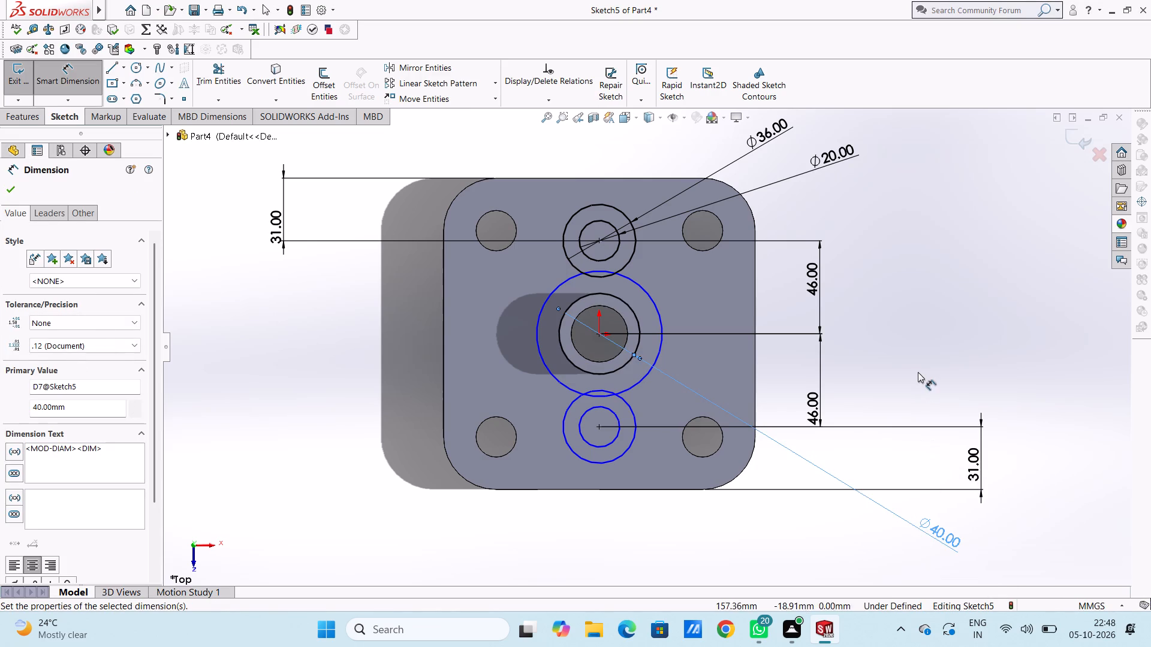
Dimension the diameter of the larger circle centered on the origin.
click(656, 347)
click(661, 350)
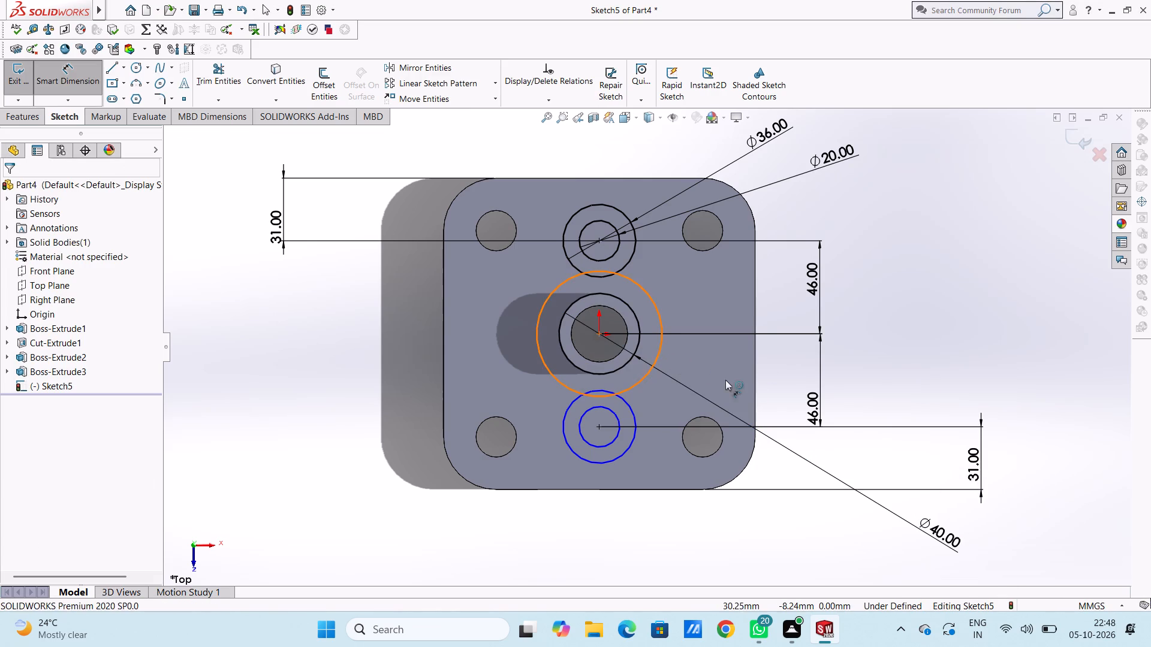
click(998, 538)
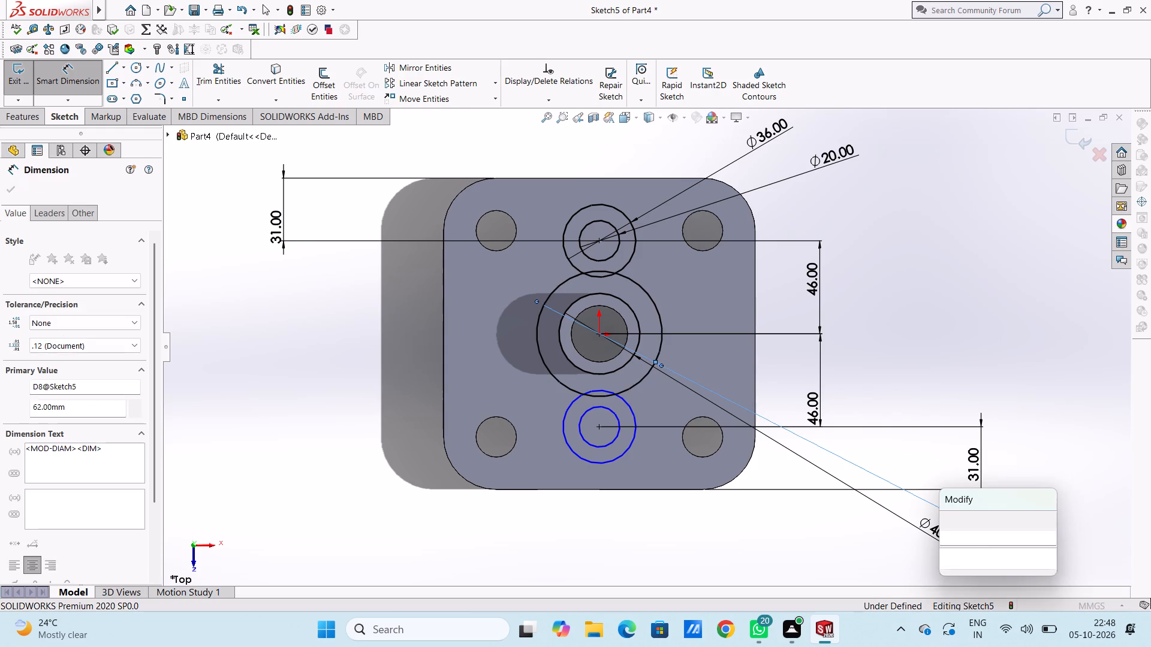
click(945, 515)
click(921, 357)
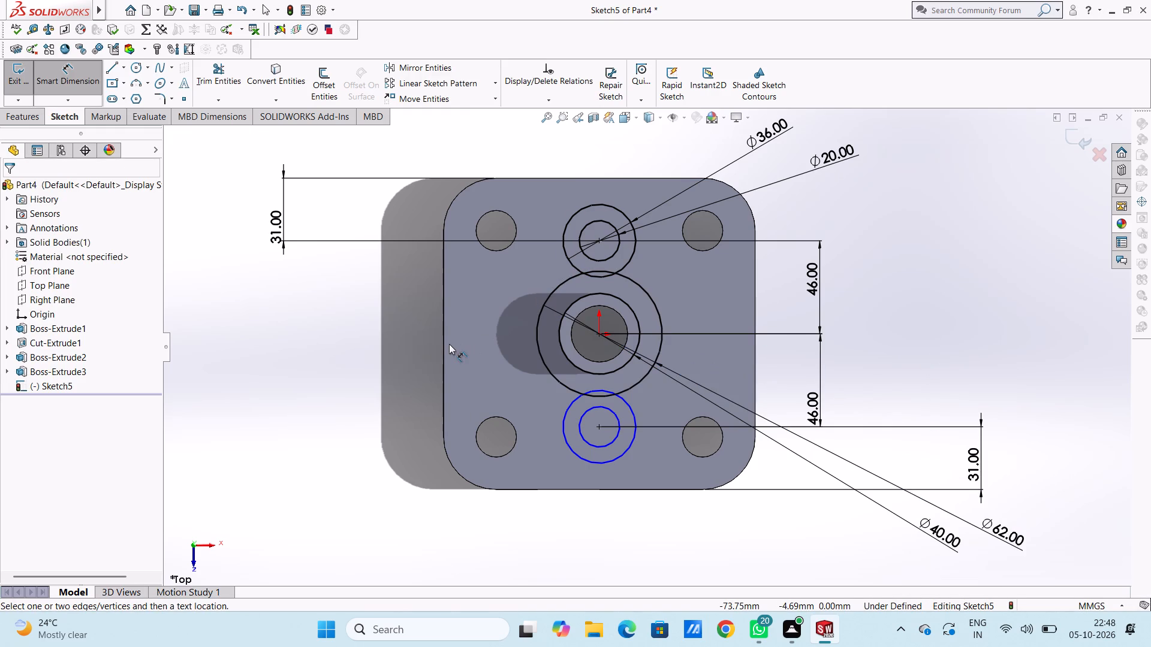
Sketch two side lines, each about 44 mm long, joining the large central circle to the upper 36 mm circle on its left and right flanks.
click(118, 68)
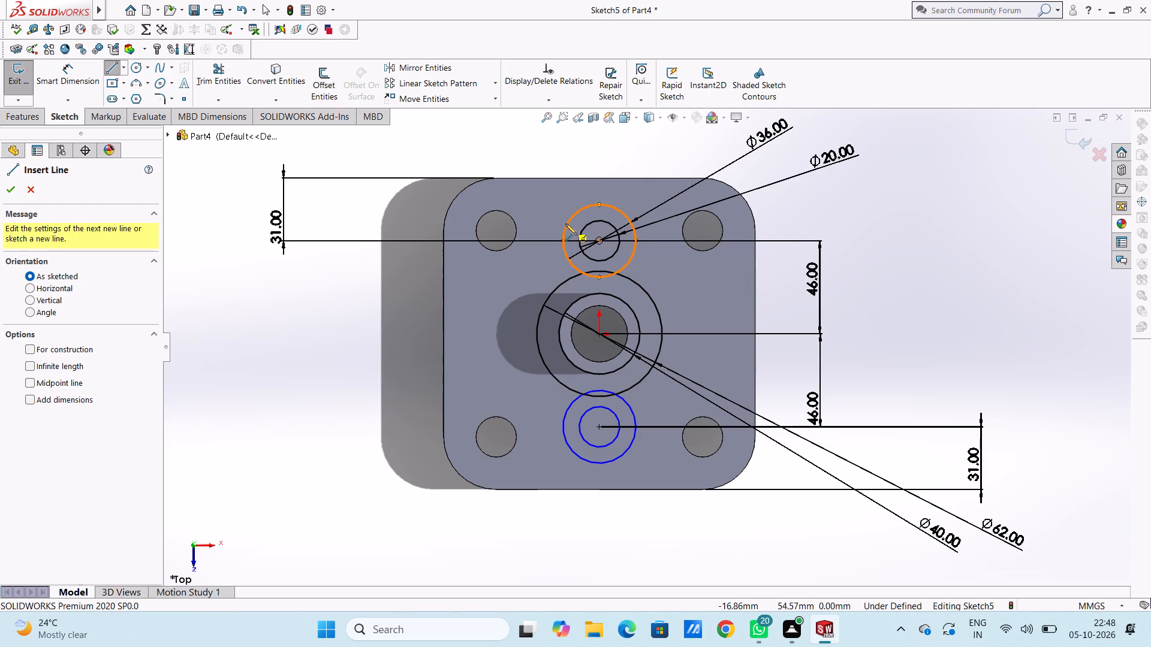
click(538, 319)
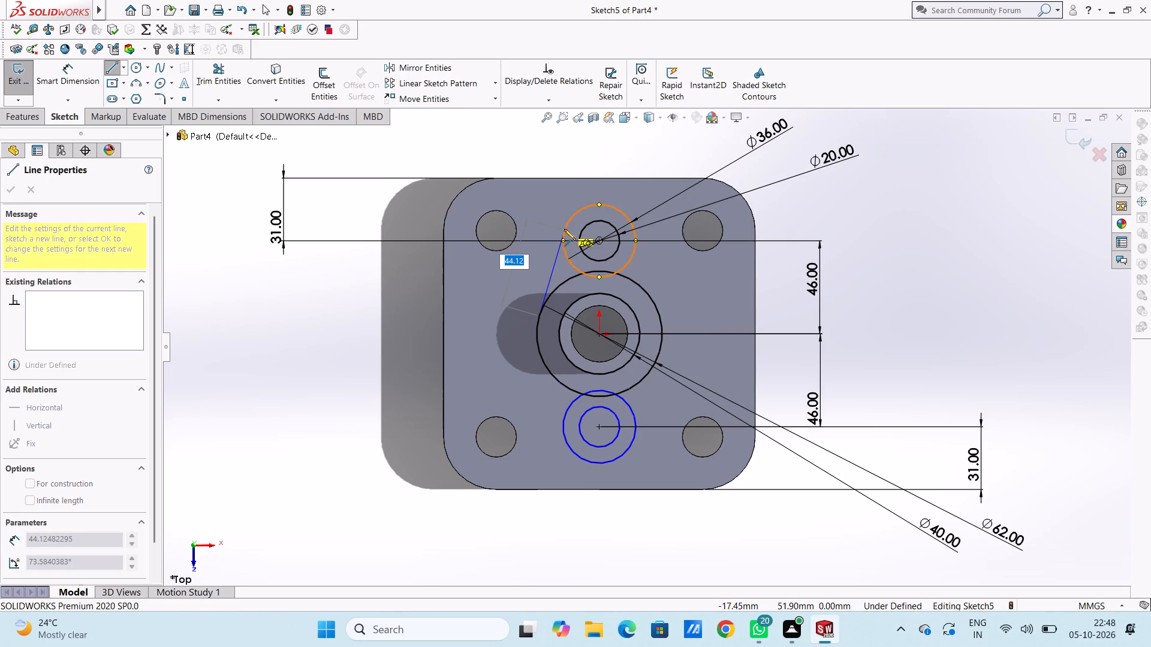
click(564, 229)
key(Escape)
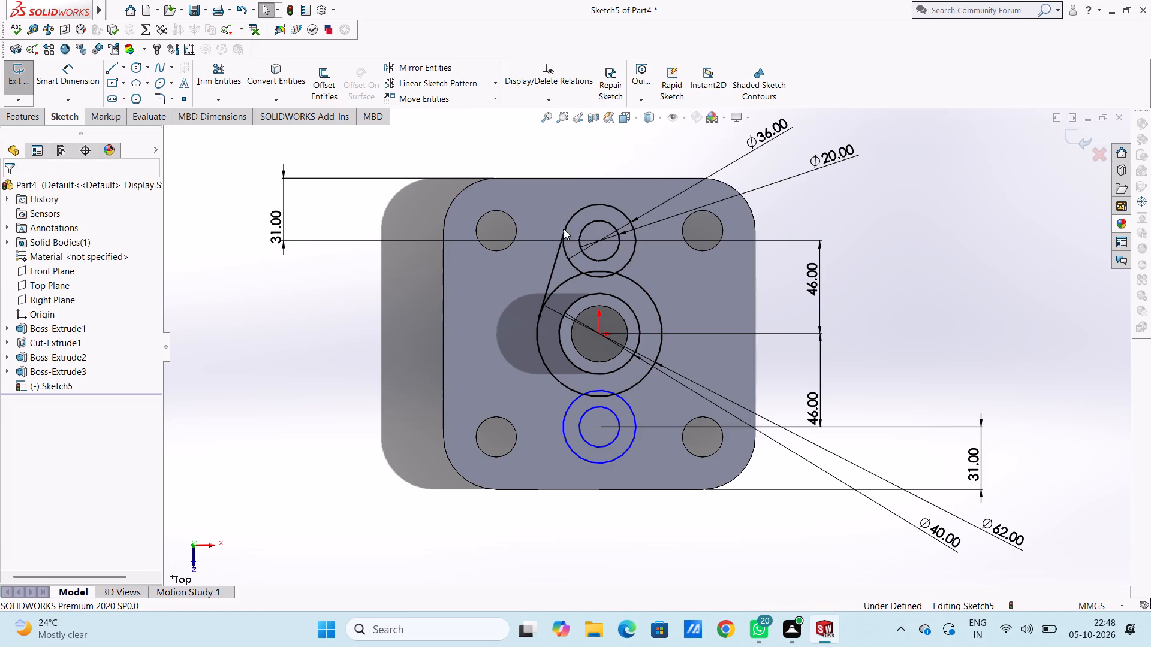
click(113, 66)
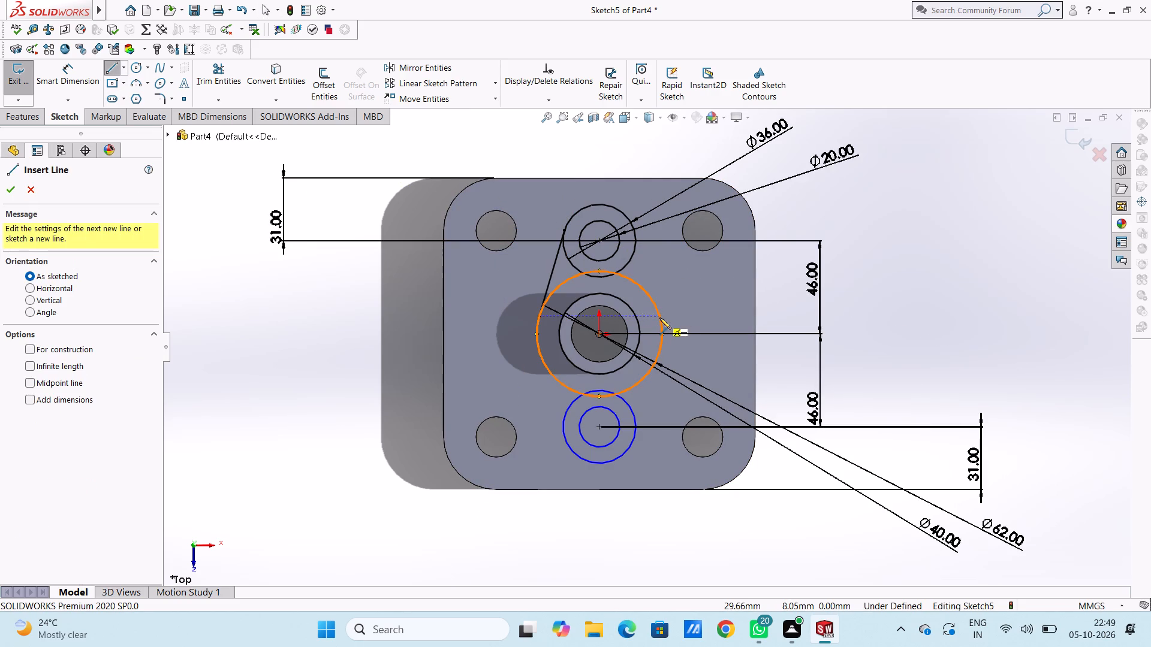
click(659, 318)
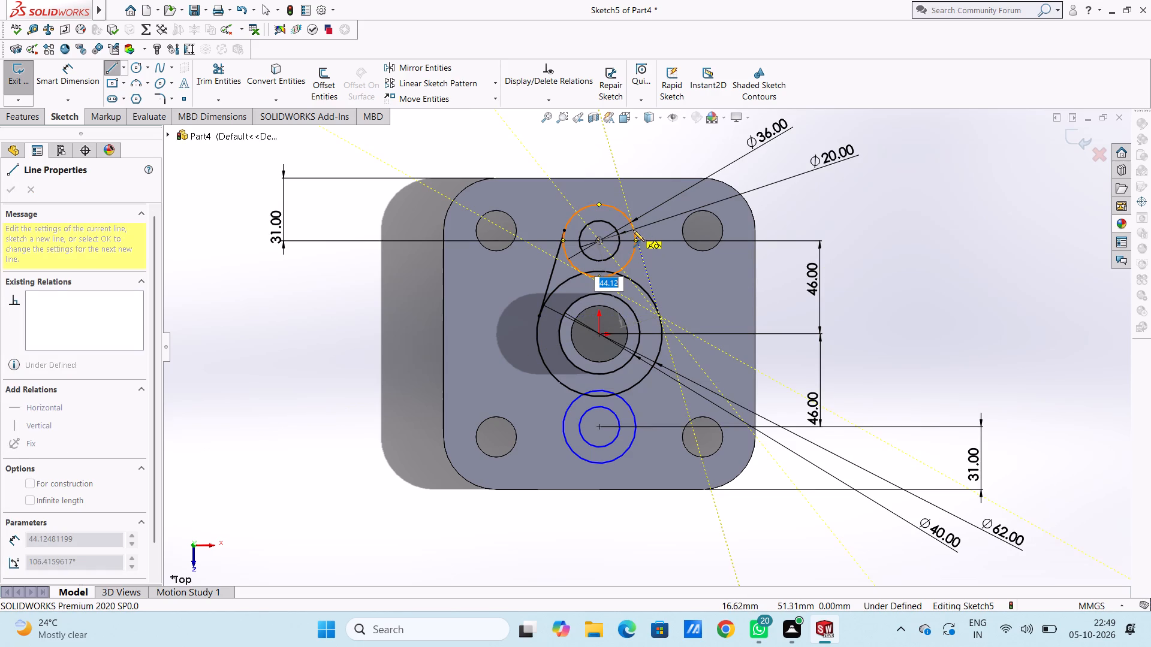
click(633, 230)
key(Escape)
key(Escape)
key(Escape)
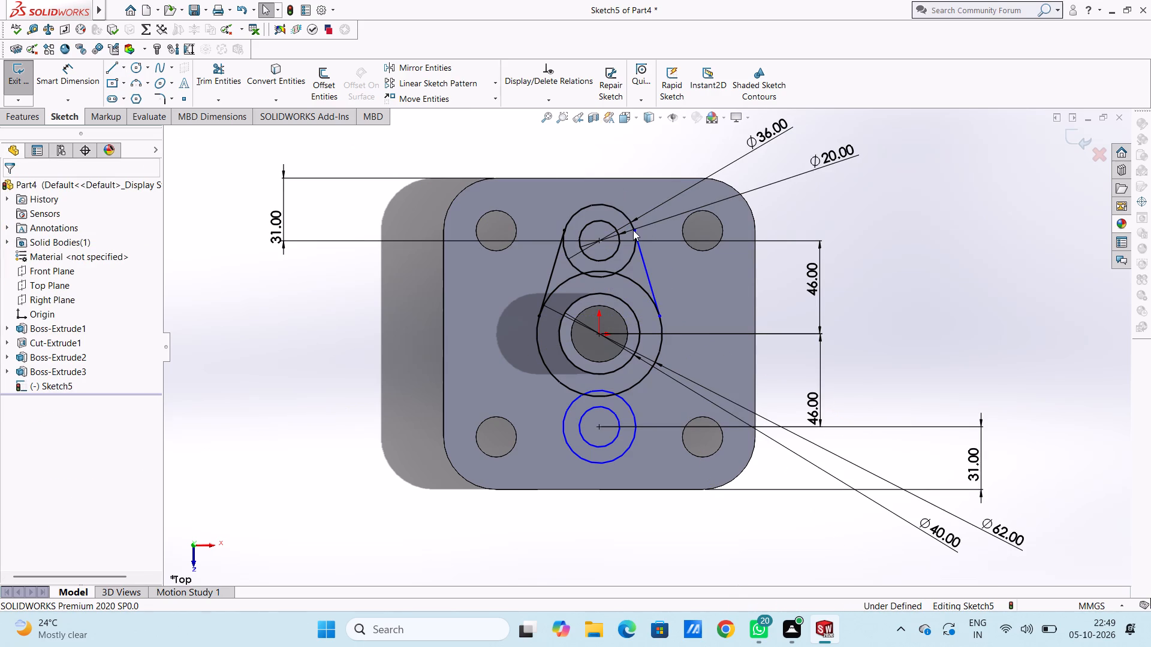
Apply a tangent relation between the right side line and the upper 36 mm circle.
click(646, 267)
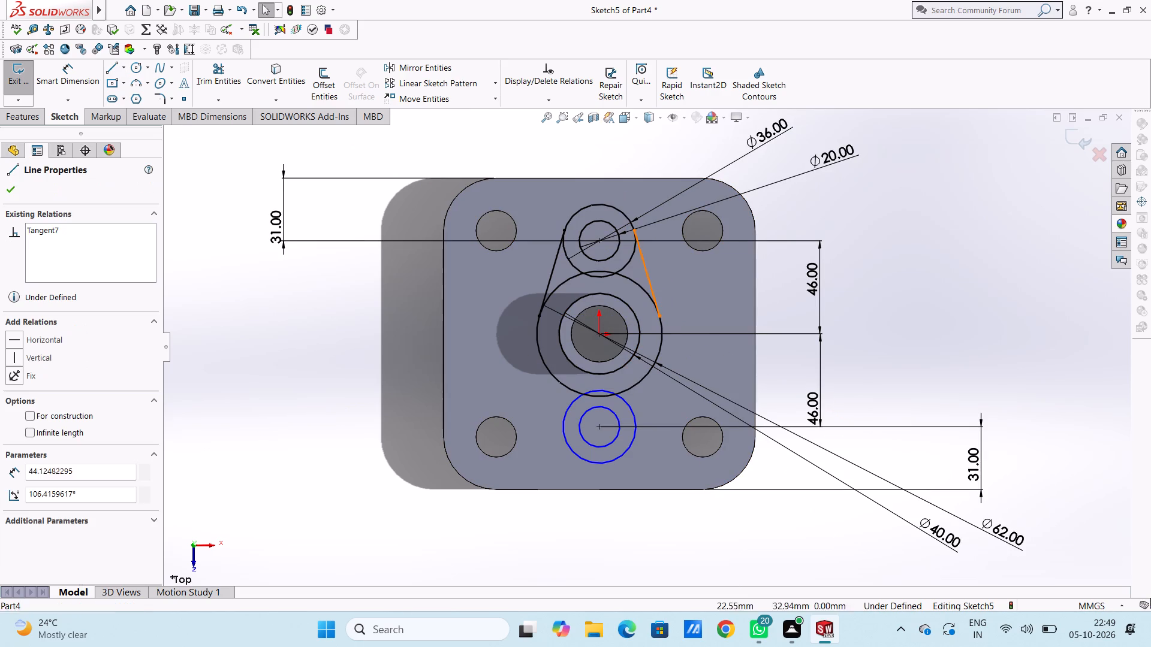
ctrl+click(628, 261)
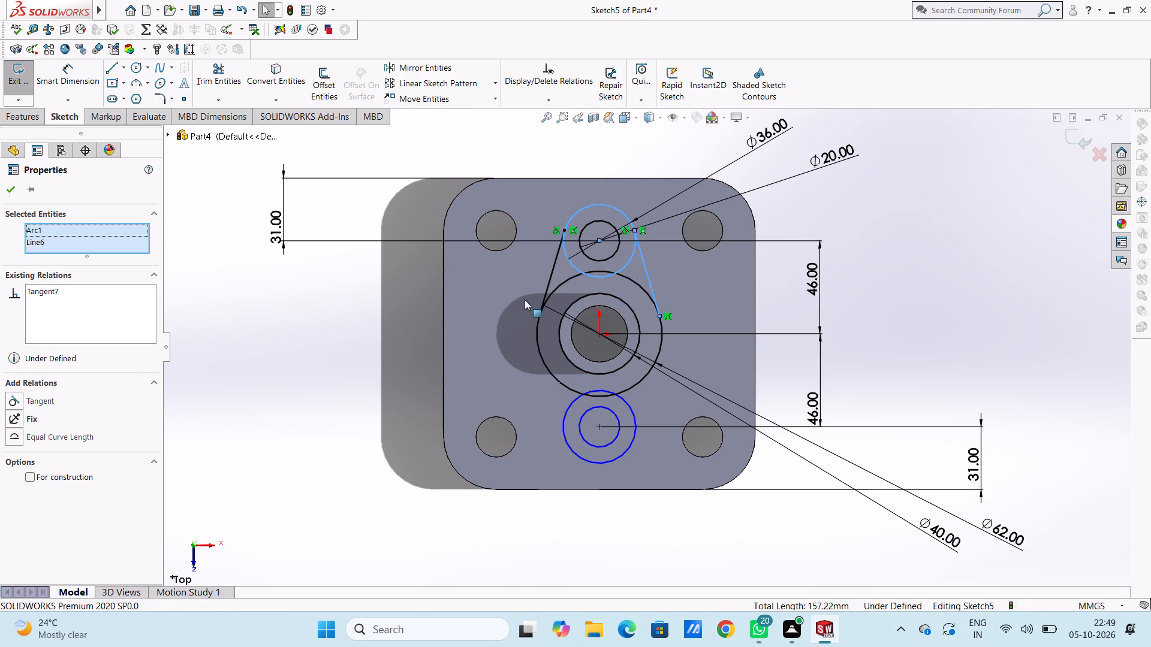
click(20, 395)
click(260, 395)
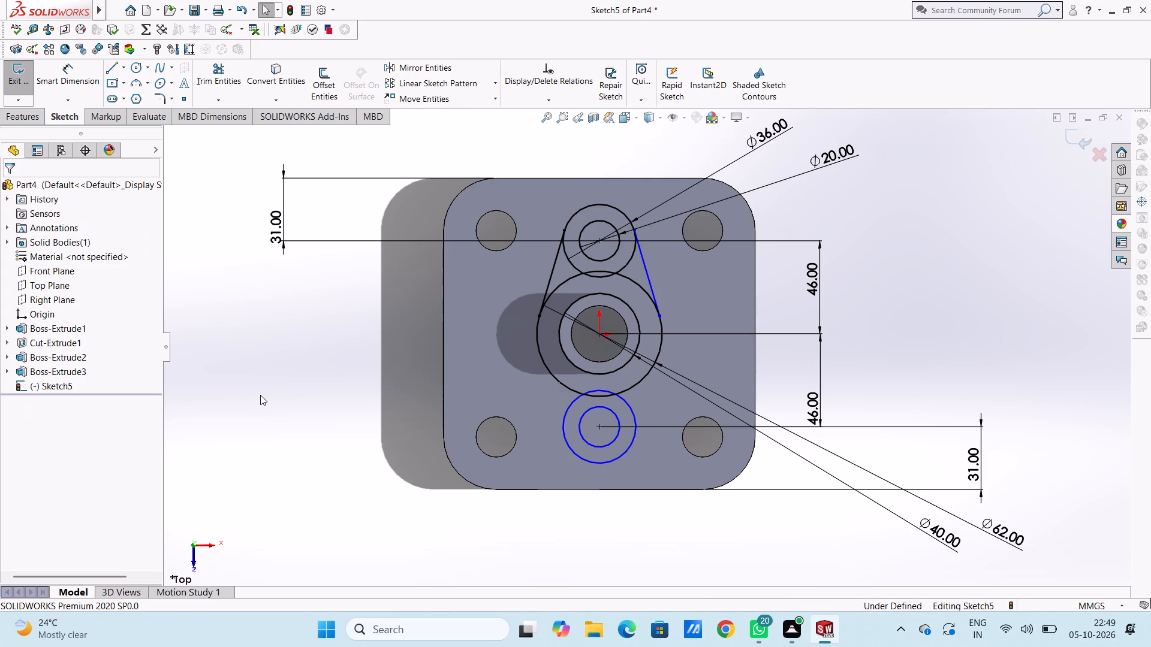
Apply a tangent relation between the upper right side line and the 62 mm central circle.
click(646, 271)
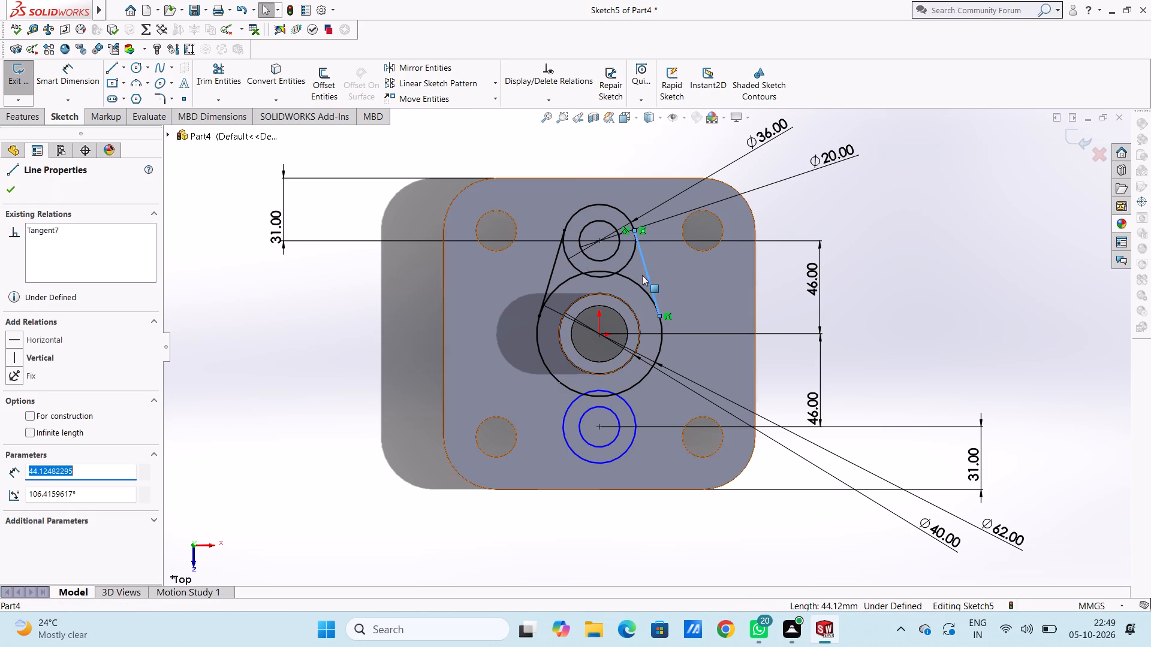
ctrl+click(640, 285)
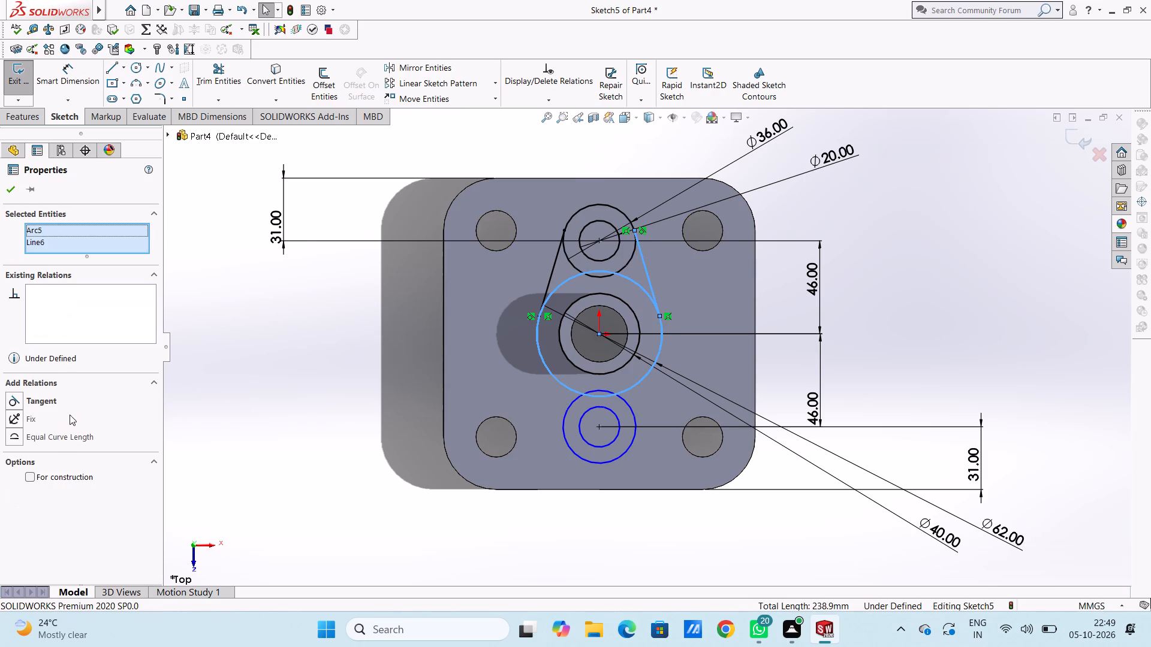
click(17, 394)
click(344, 353)
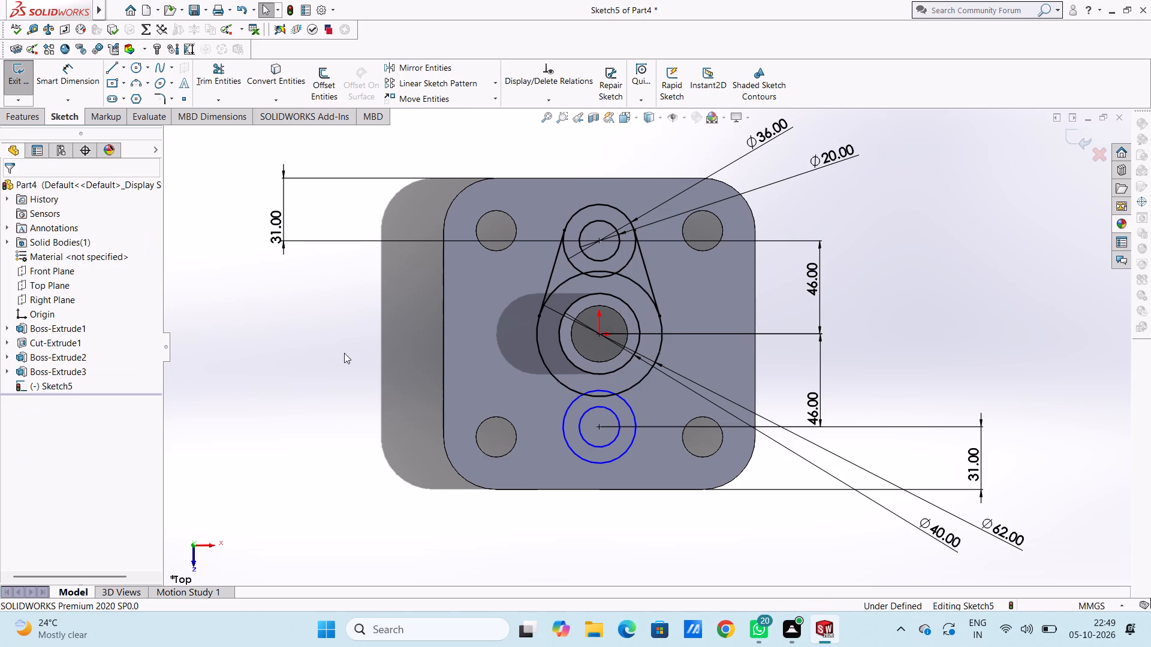
Sketch two side lines, each about 44 mm long, joining the 62 mm central circle to the lower outer circle on its left and right flanks.
click(110, 69)
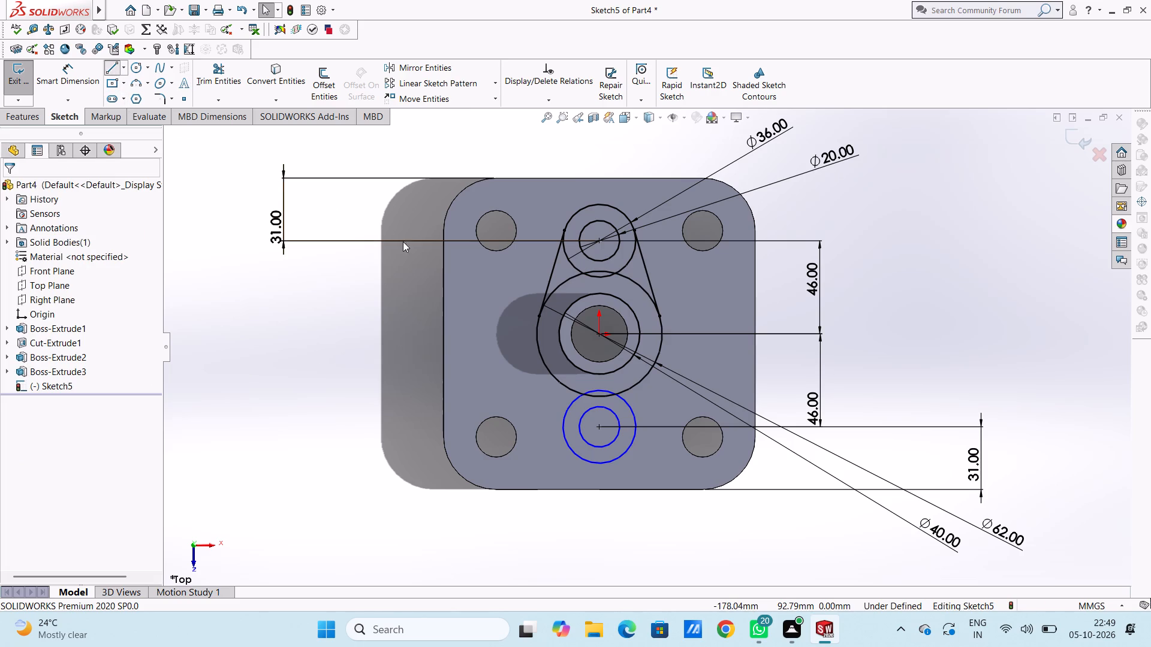
click(538, 352)
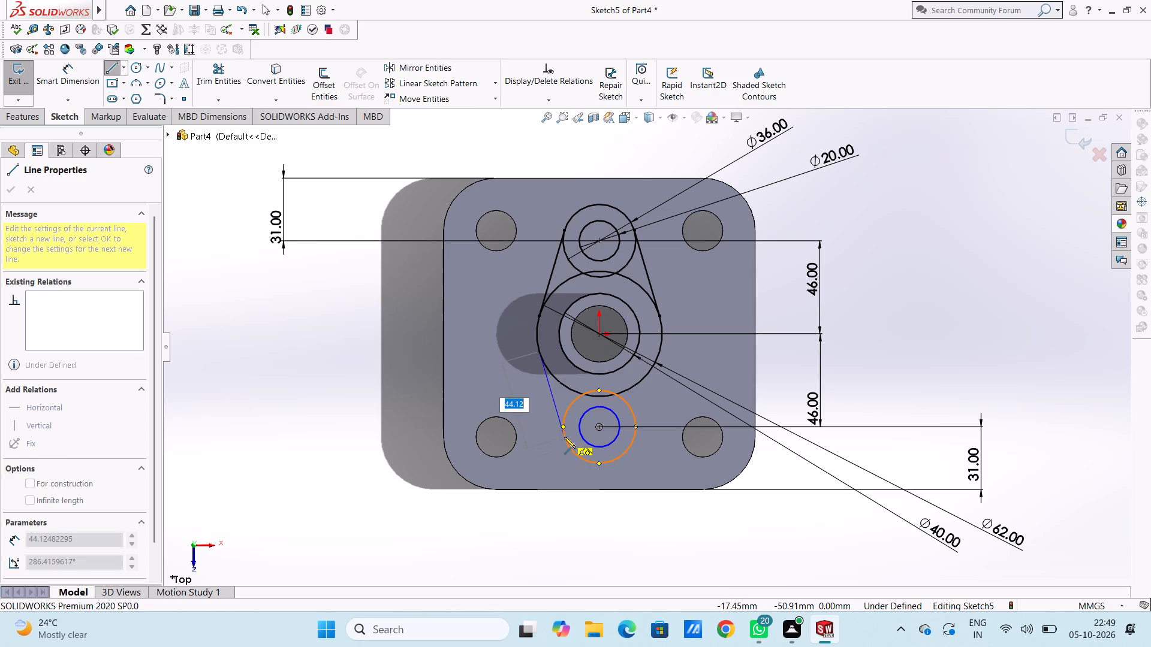
click(564, 437)
key(Escape)
key(Escape)
key(Escape)
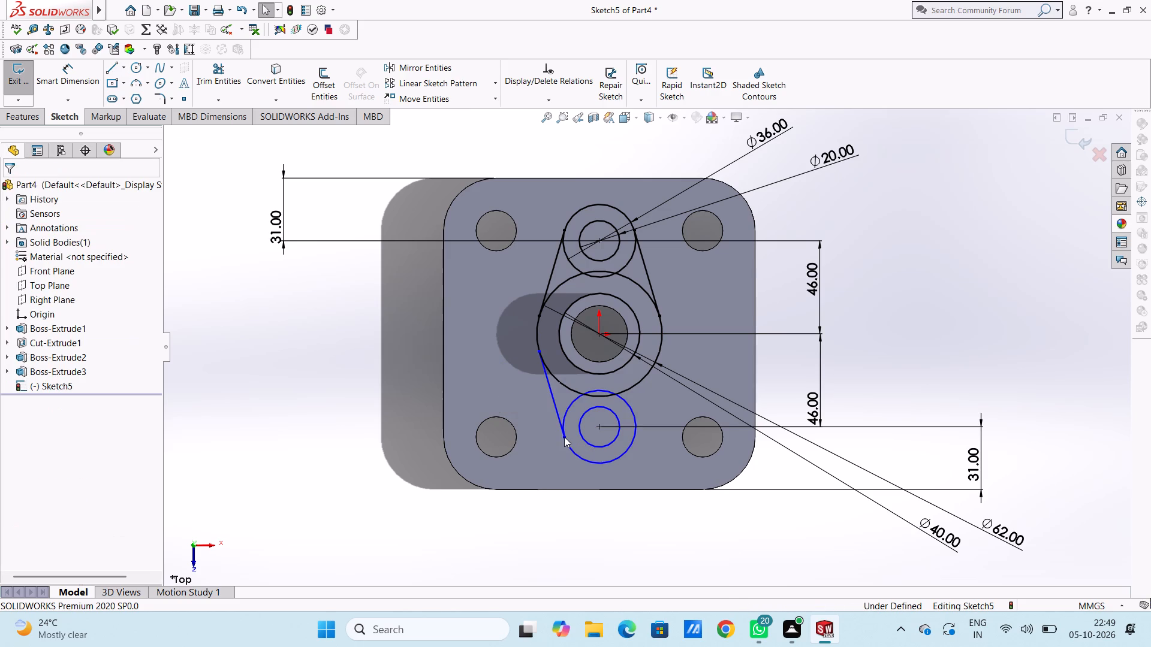
click(115, 69)
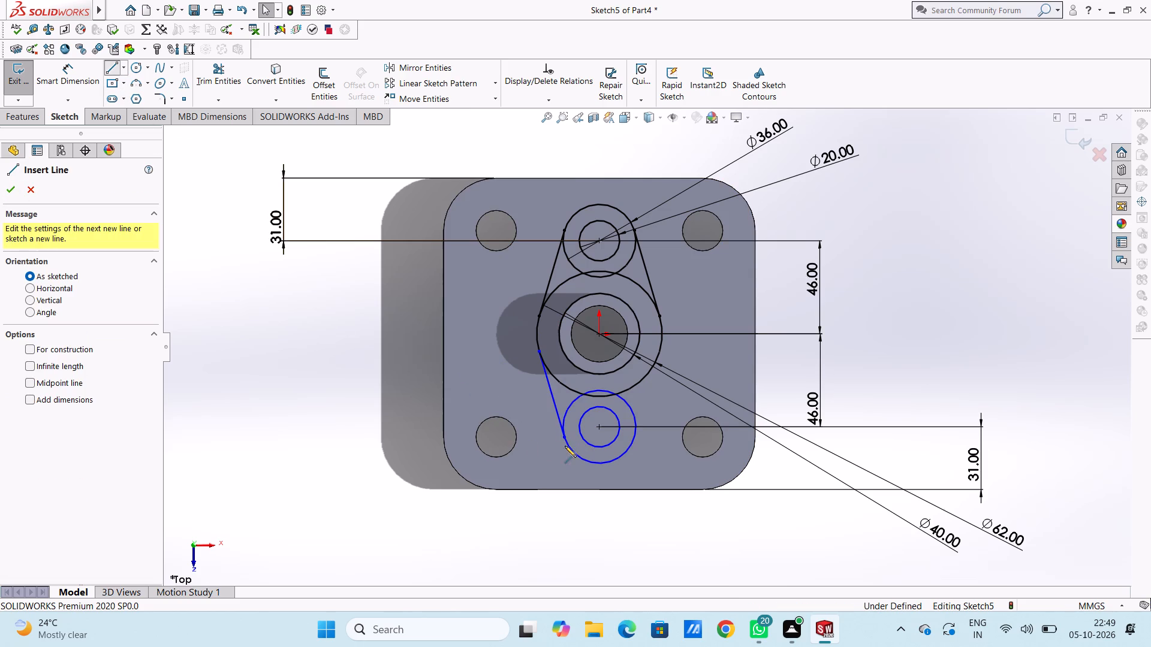
click(632, 437)
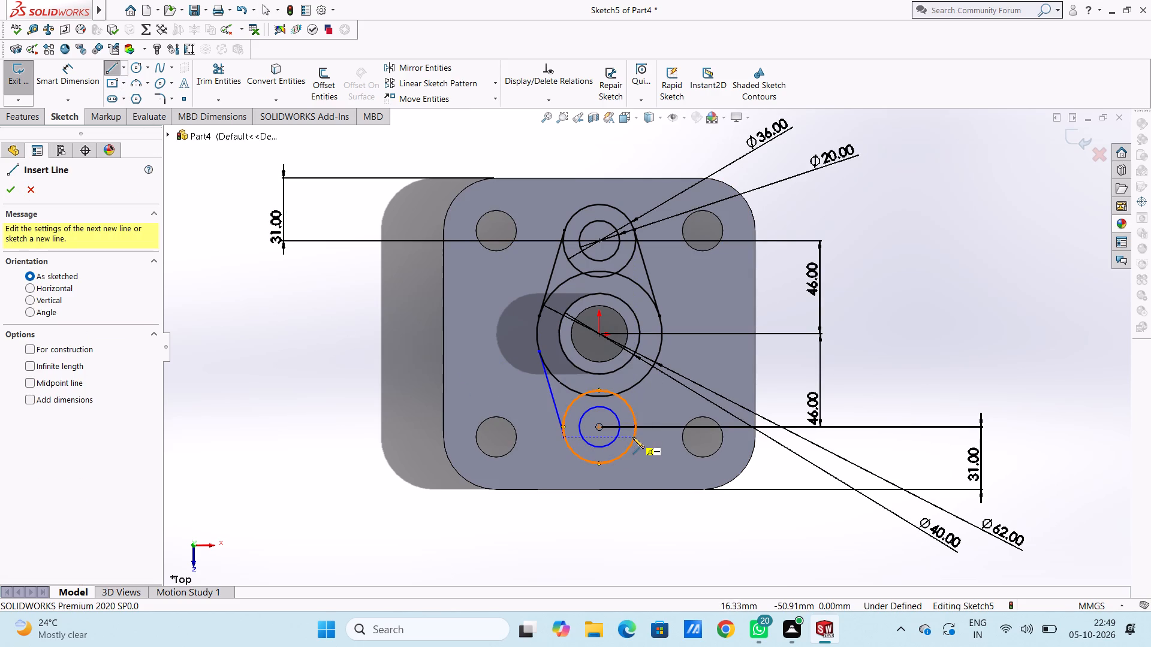
click(660, 350)
key(Escape)
key(Escape)
key(Escape)
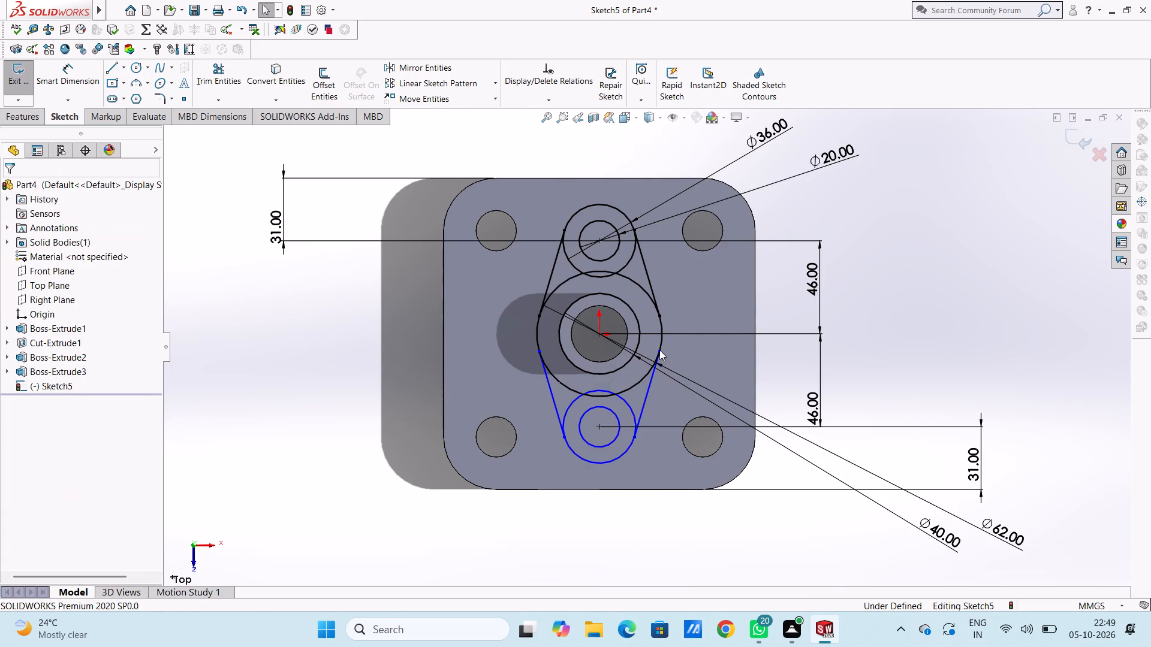
Apply tangent relations between the 62 mm central circle and each of the two lower side lines.
click(647, 393)
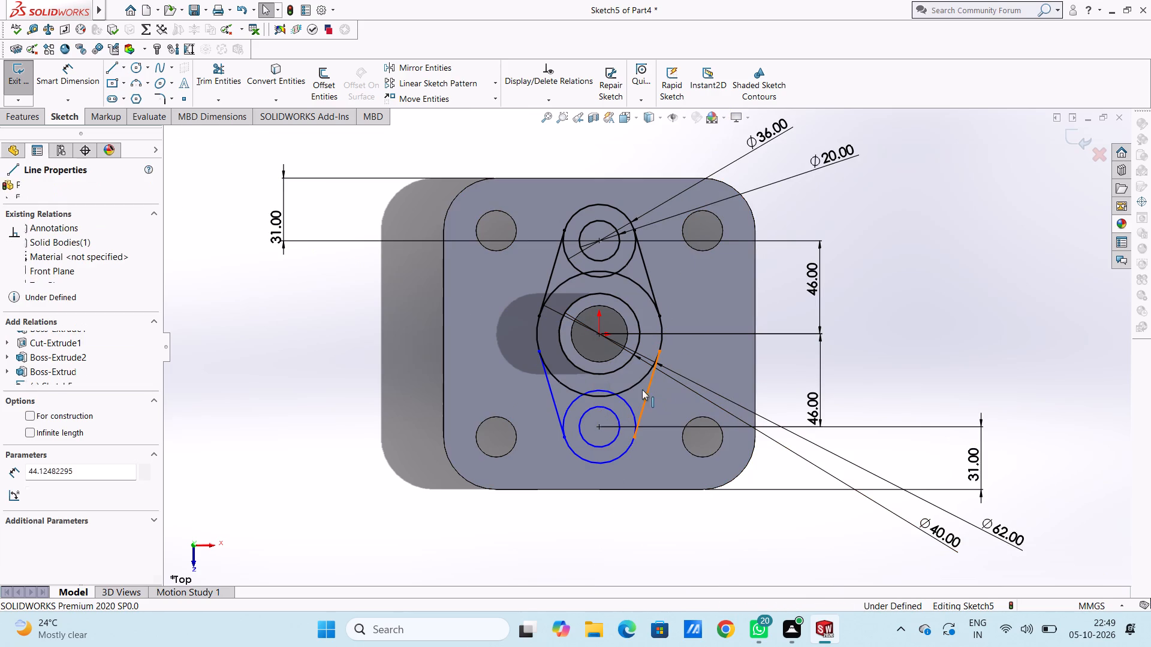
ctrl+click(640, 380)
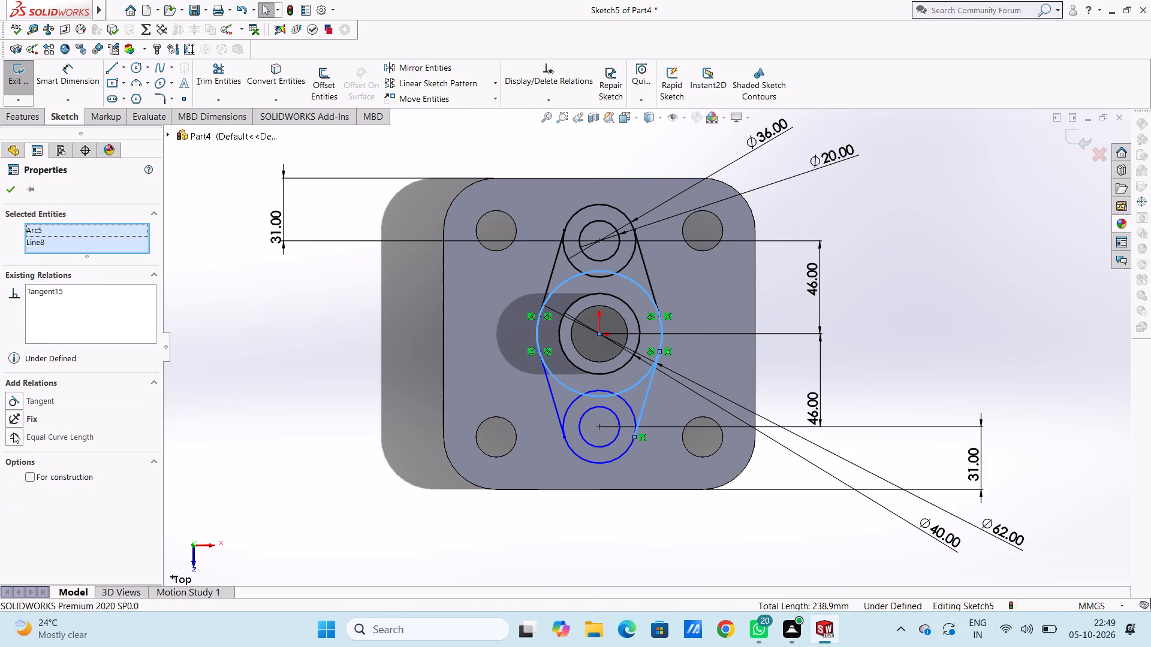
click(14, 394)
click(295, 404)
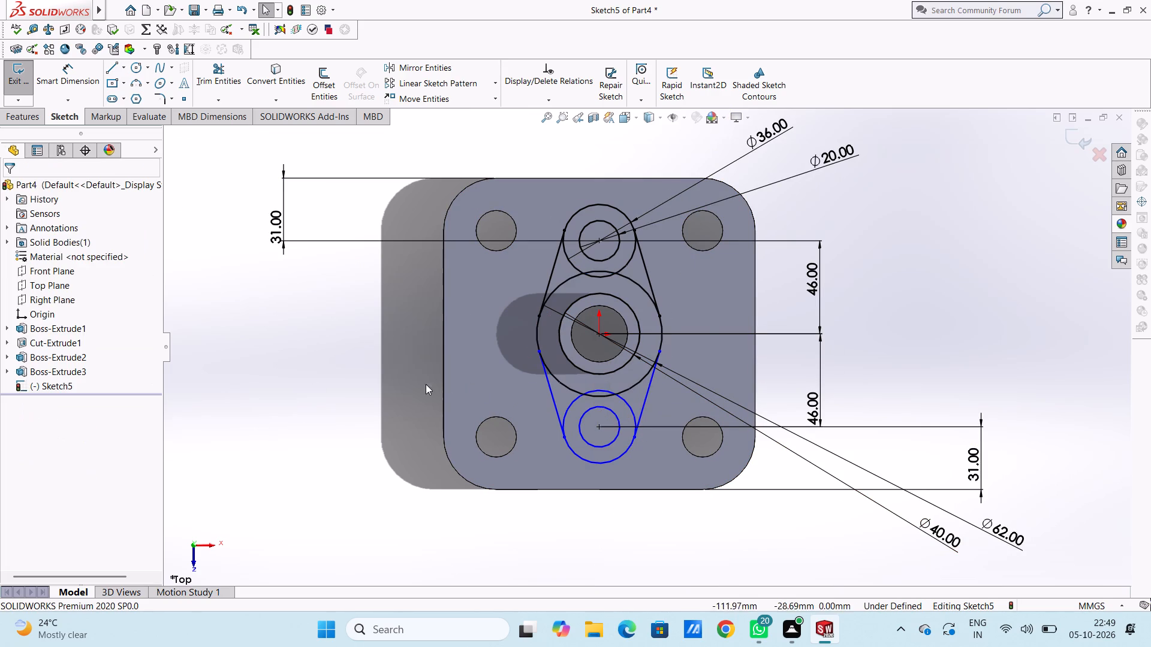
click(553, 394)
ctrl+click(558, 381)
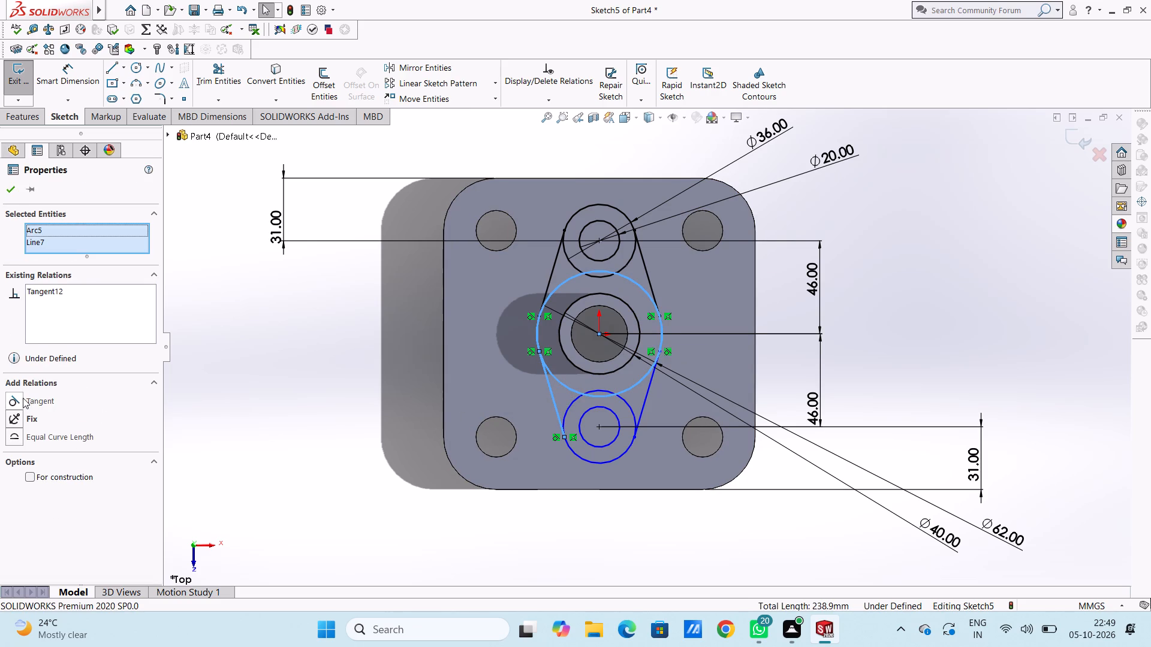
click(13, 399)
click(308, 369)
Apply tangent relations between the lower outer circle and each of the two lower side lines.
click(553, 391)
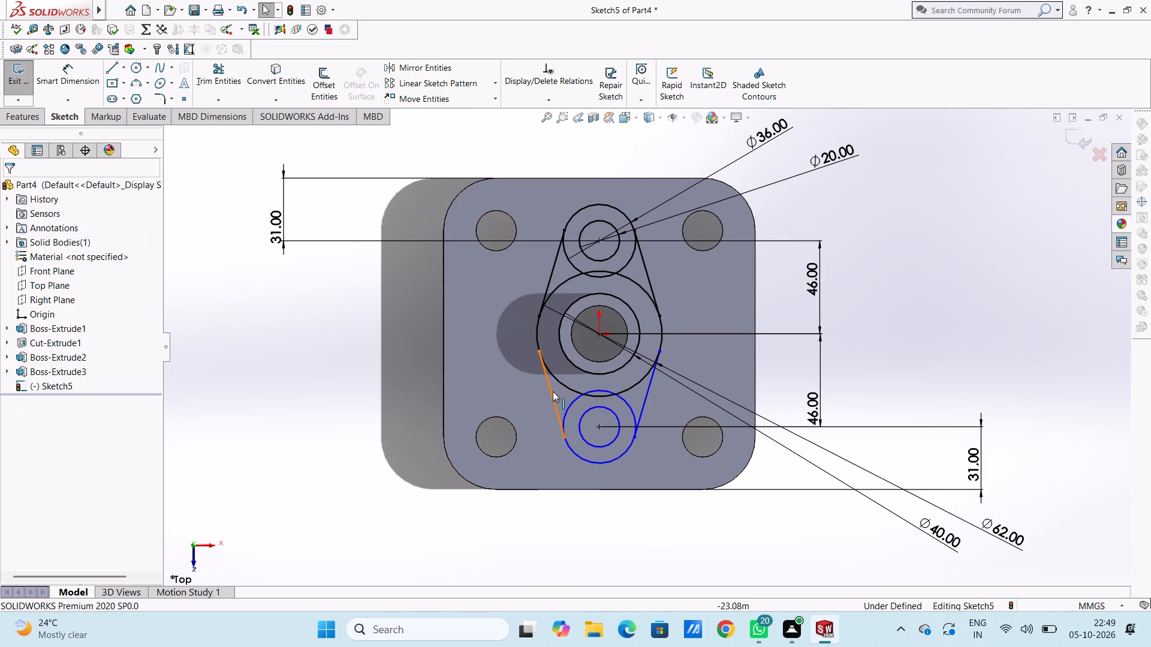
ctrl+click(566, 410)
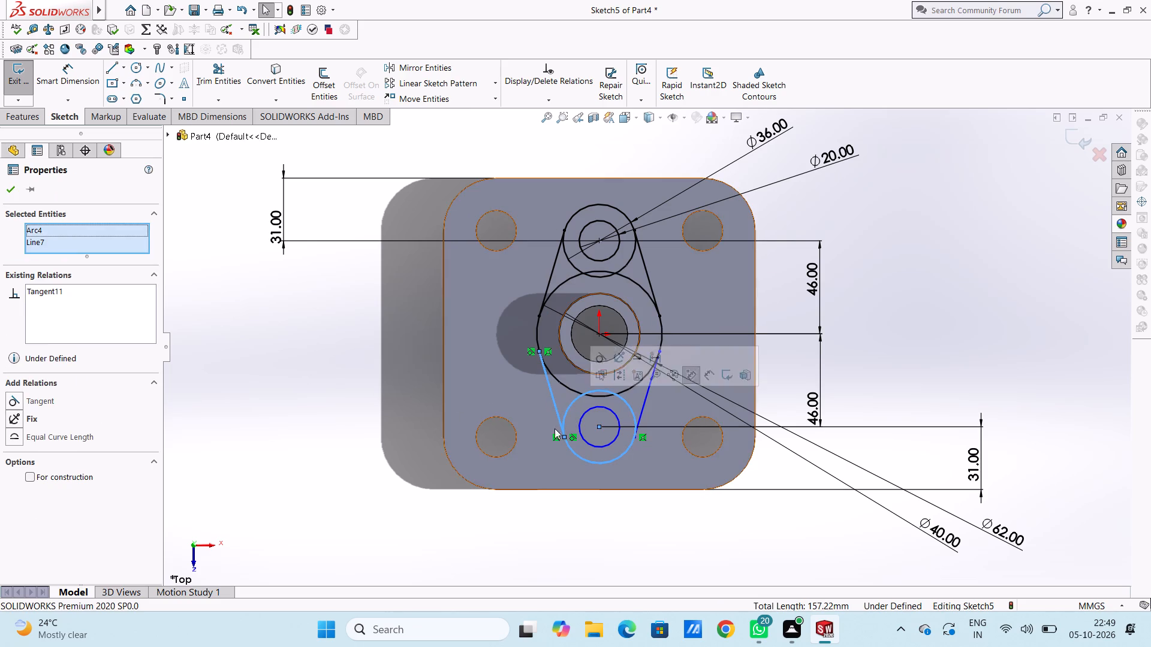
click(10, 397)
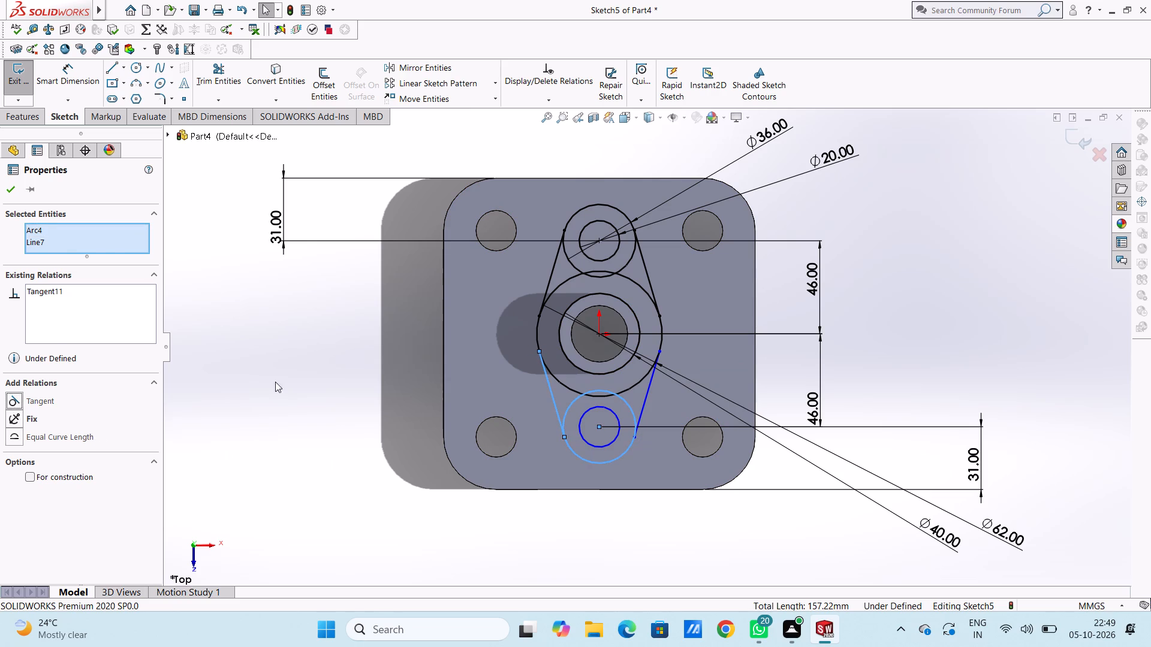
click(276, 380)
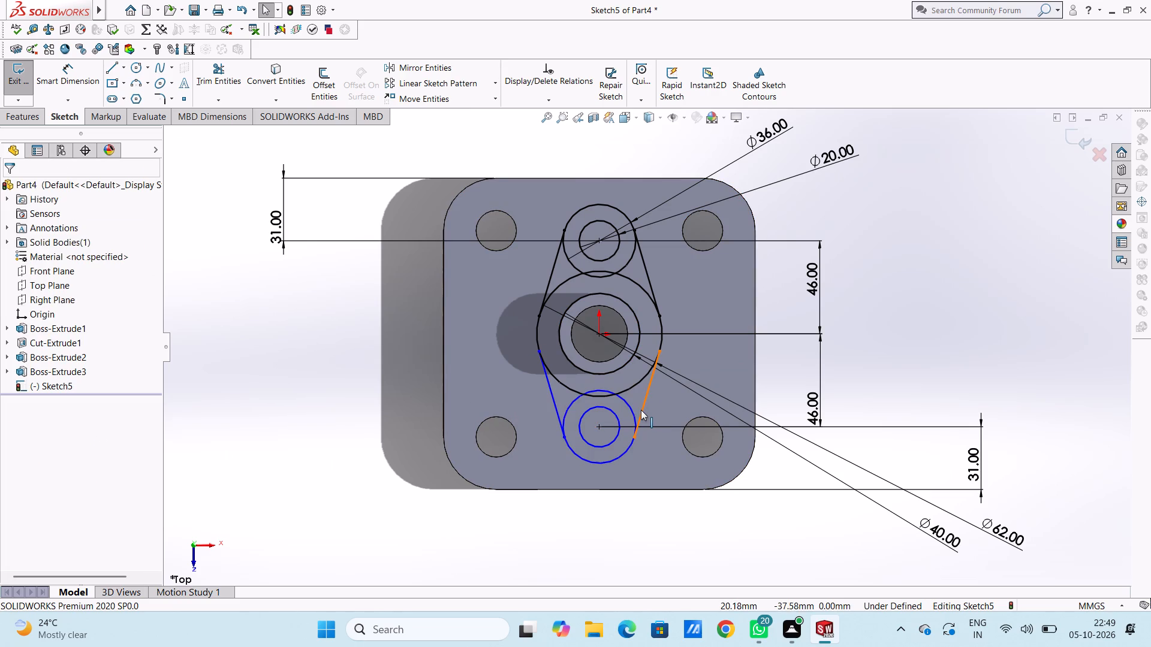
click(641, 409)
ctrl+click(631, 407)
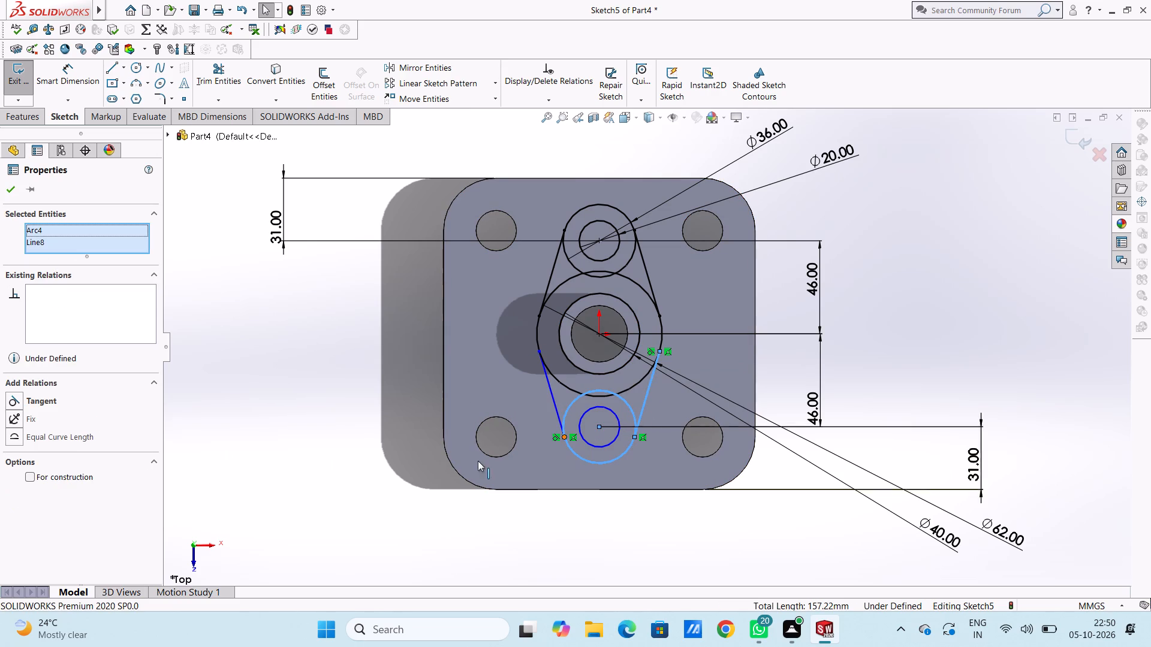
click(17, 400)
click(292, 394)
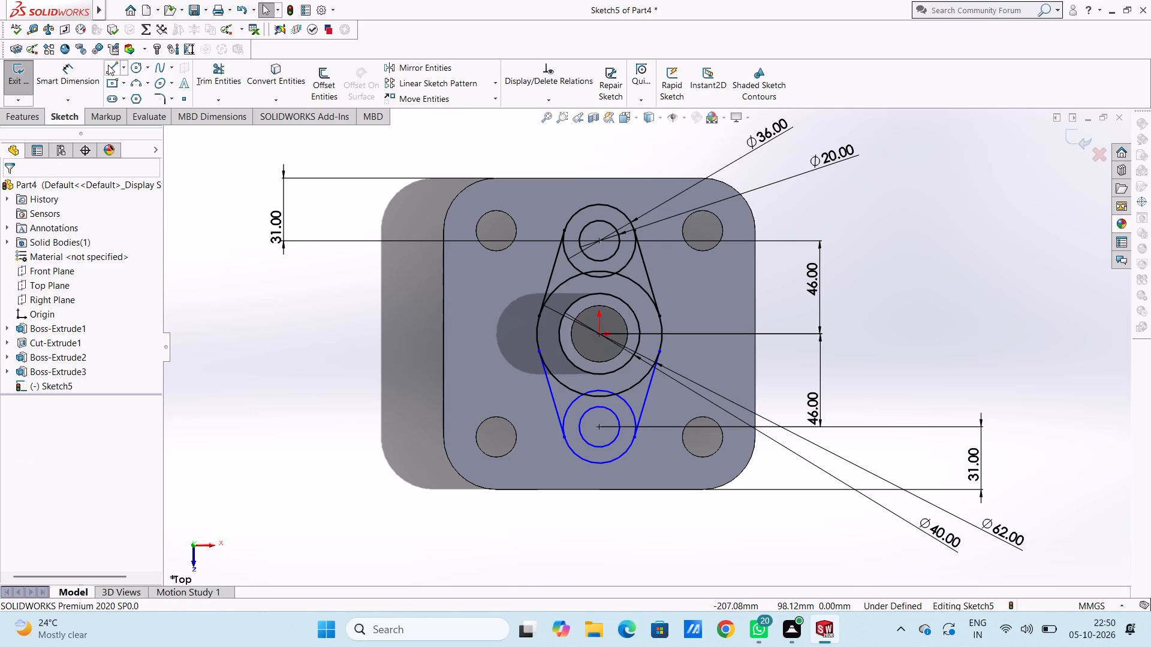
Dimension the lower circles' diameters as 36 mm for the outer one and 20 mm for the inner one.
click(75, 80)
scroll(459, 510, up, 3)
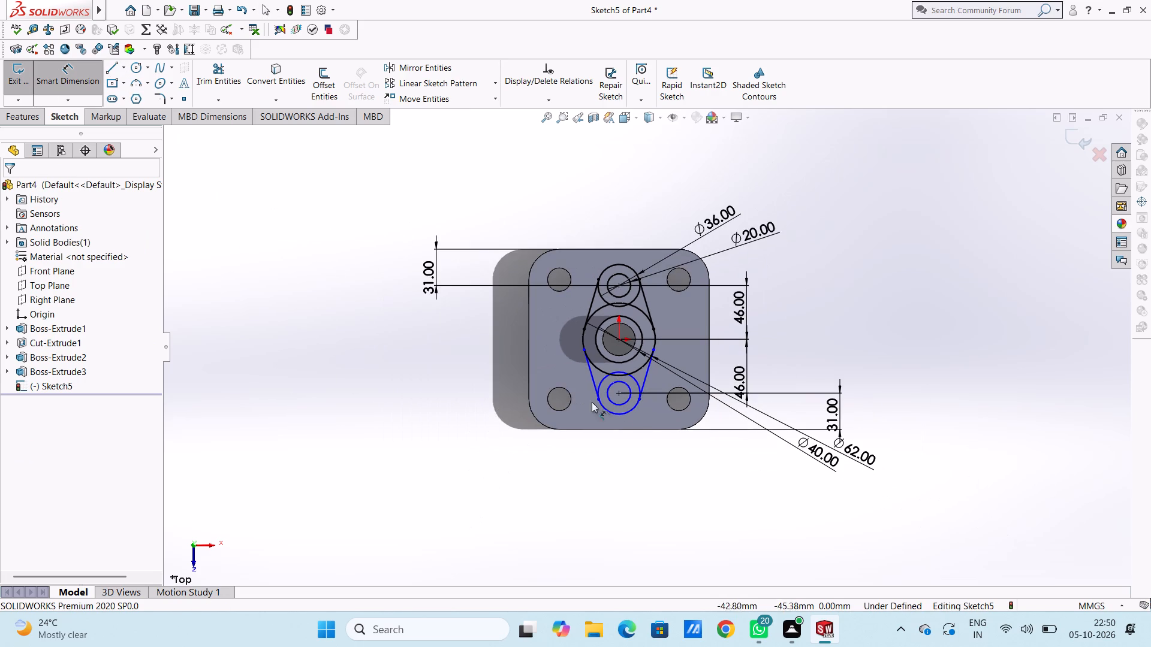
click(622, 412)
click(410, 523)
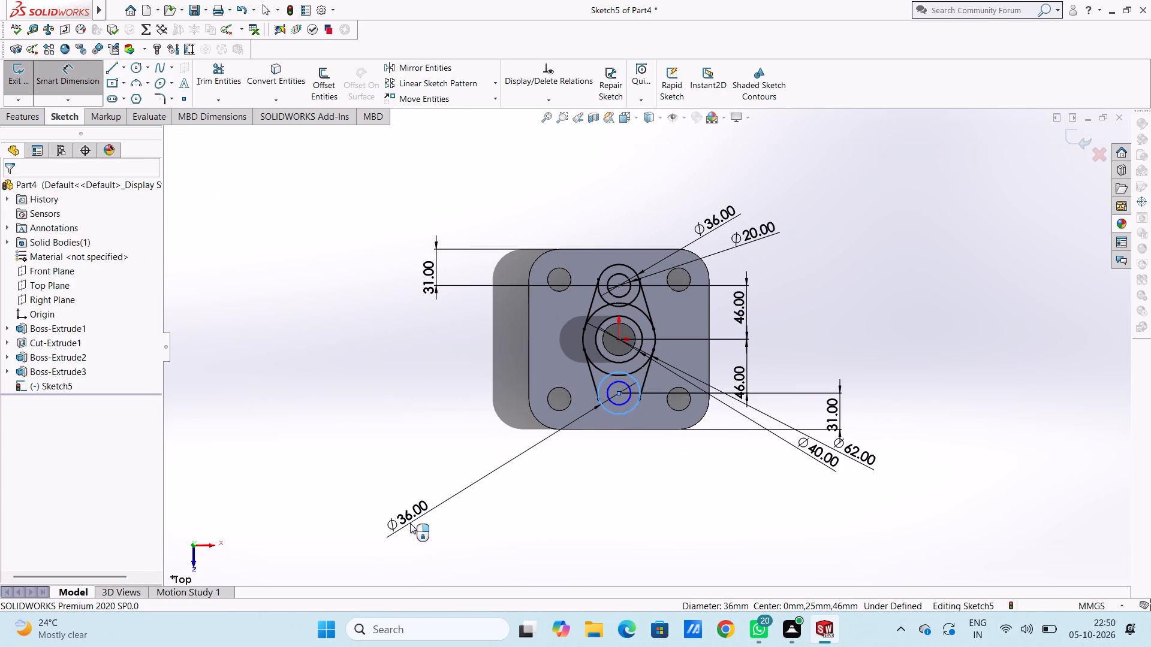
click(357, 503)
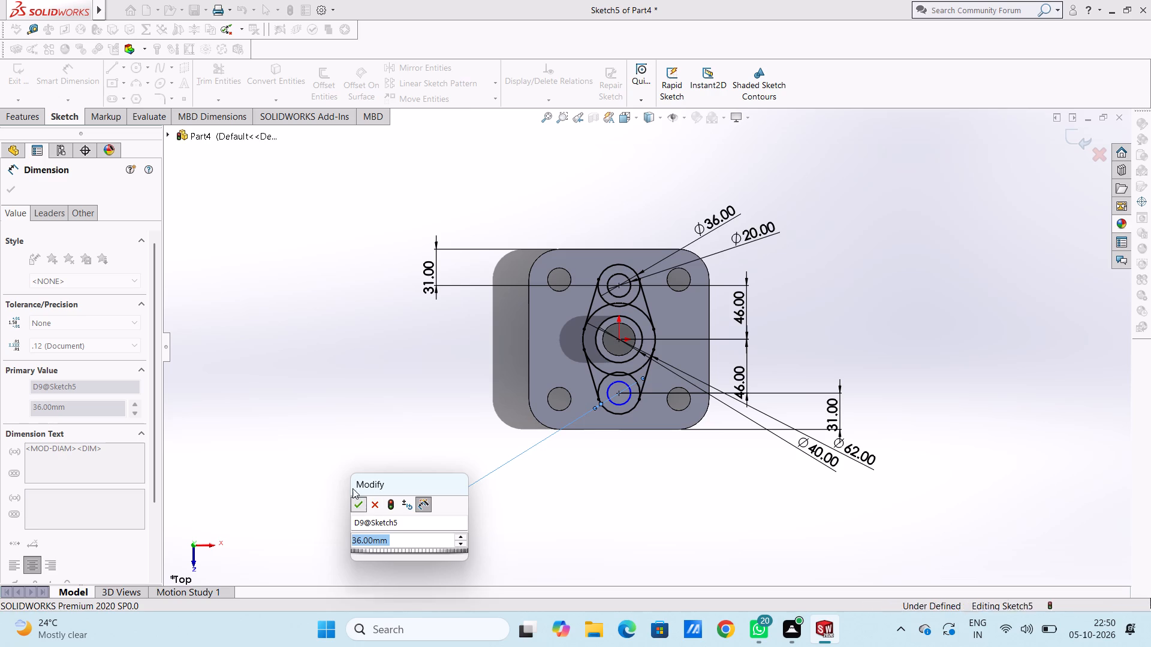
click(351, 480)
click(617, 404)
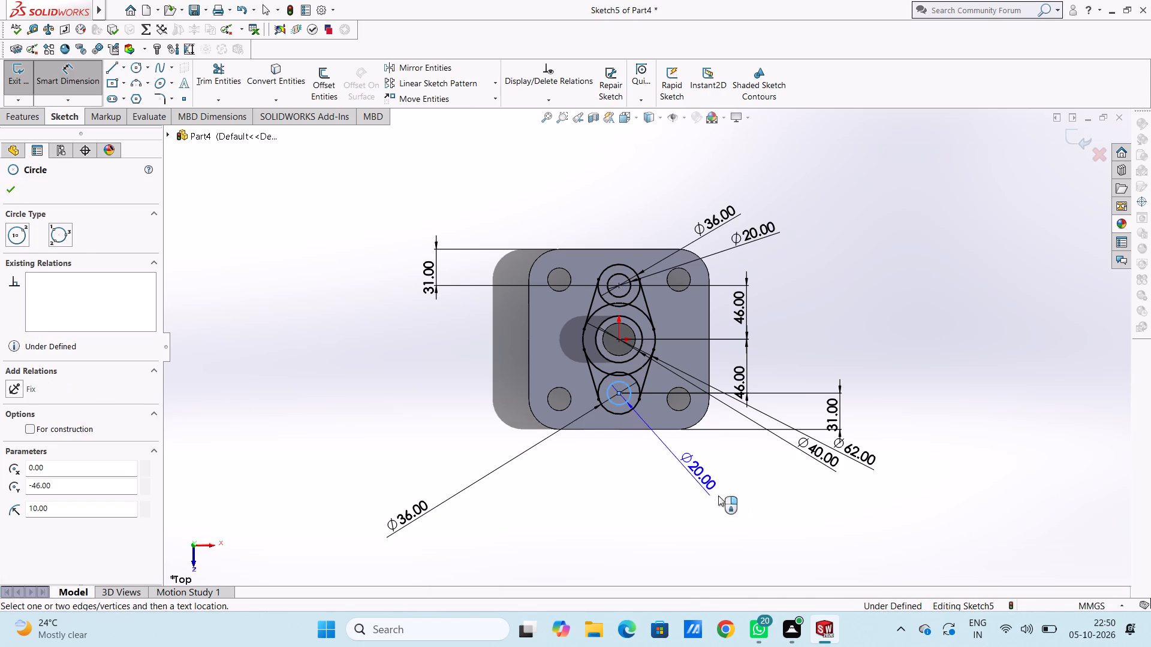
click(751, 518)
click(695, 501)
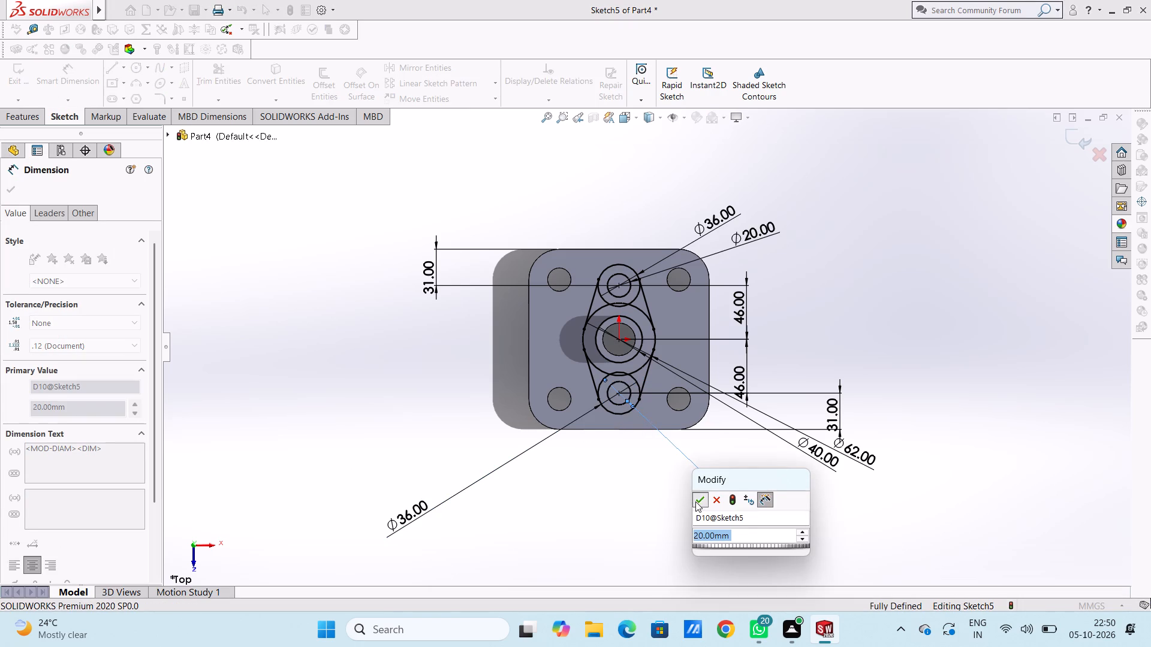
click(660, 503)
Trim the interior arcs where the upper 36 mm circle and the 62 mm circle overlap between the upper side lines.
scroll(668, 373, down, 3)
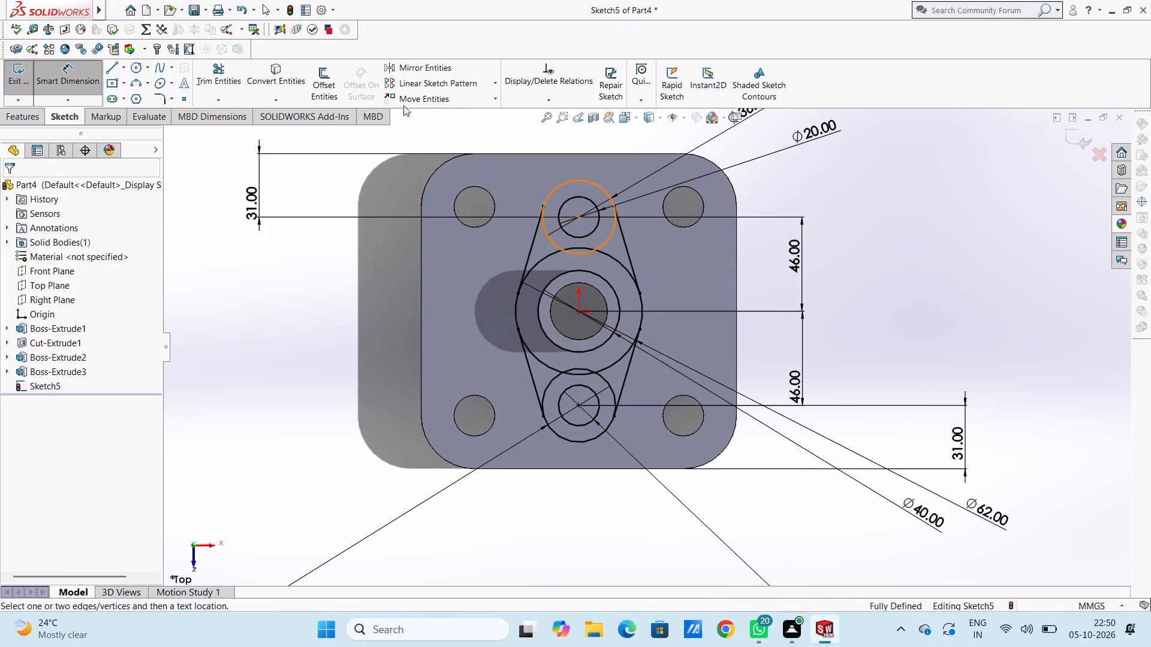
click(217, 74)
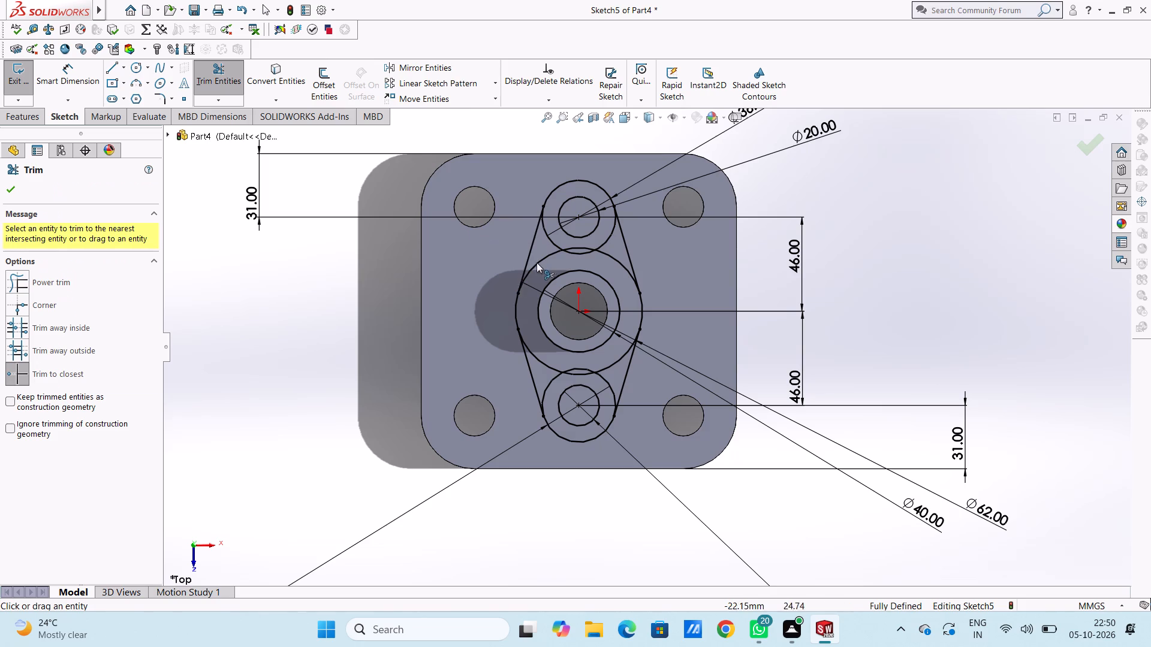
click(539, 264)
click(564, 249)
click(580, 246)
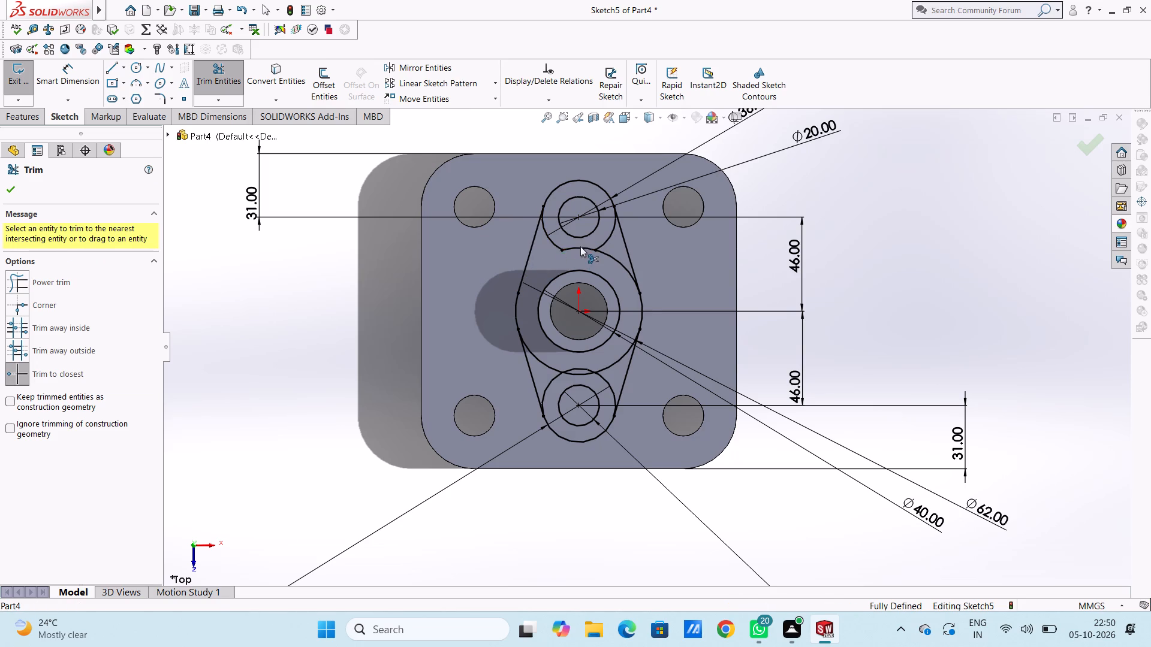
click(555, 243)
click(600, 250)
click(602, 253)
Trim the interior arcs of the 62 mm circle and the lower 36 mm circle between the lower side lines.
scroll(581, 375, down, 2)
click(537, 356)
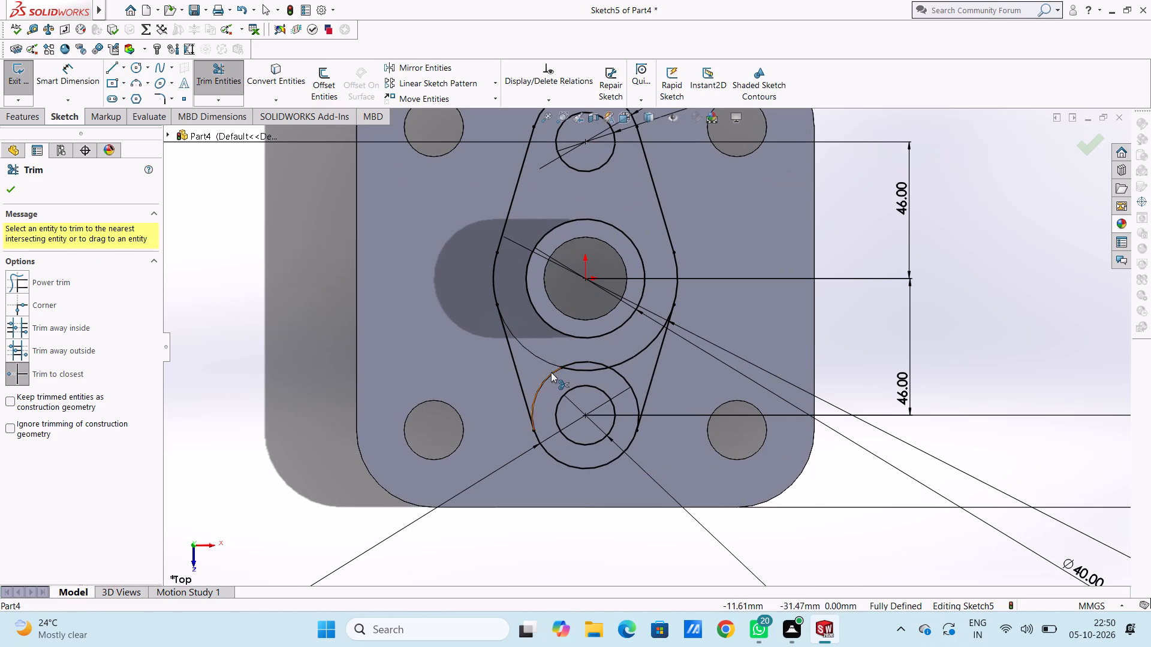
click(551, 372)
click(561, 362)
click(573, 367)
click(578, 365)
drag(587, 365, 593, 367)
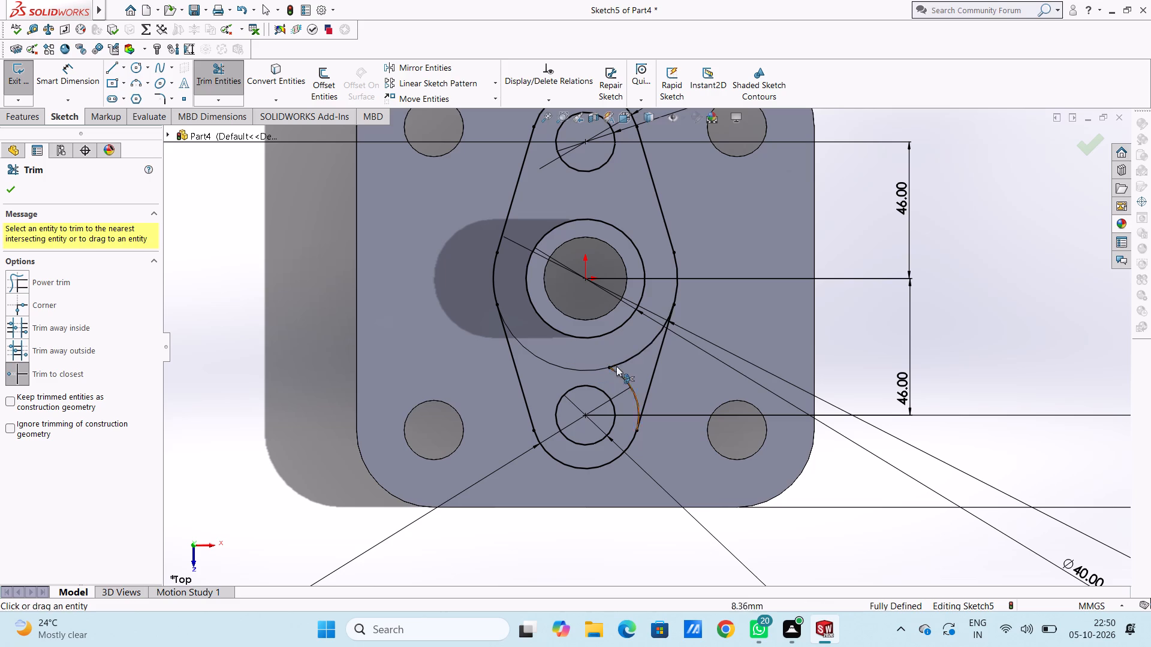
double_click(617, 366)
double_click(620, 377)
scroll(620, 377, up, 4)
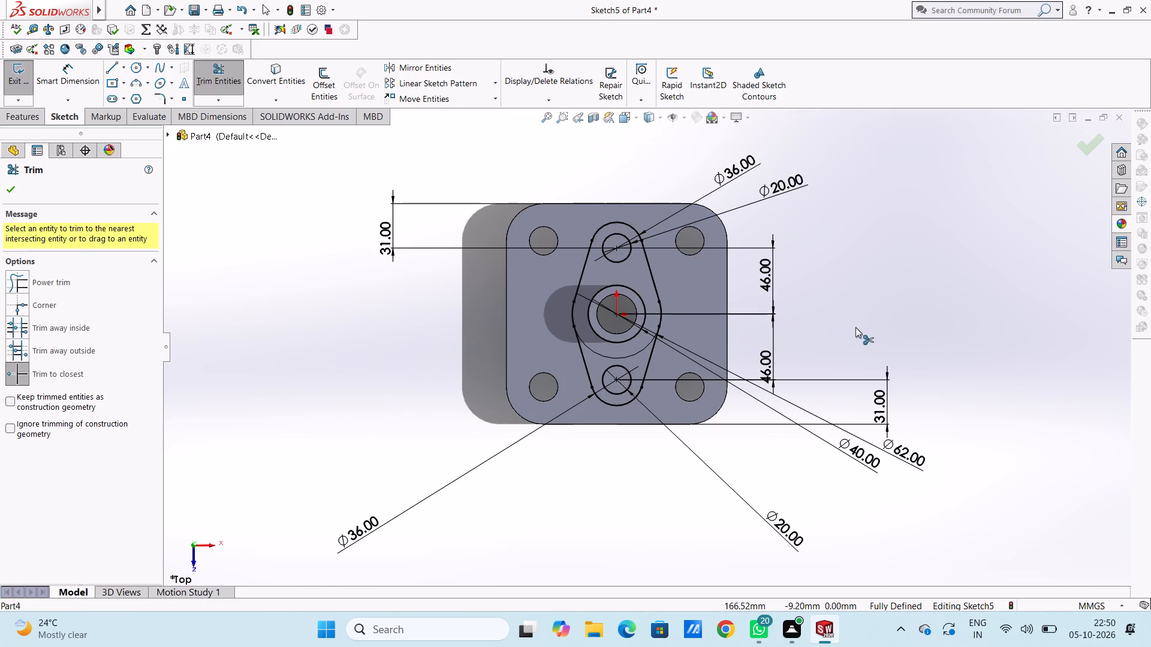
key(Escape)
key(Escape)
Extrude the trimmed flange profile as a blind boss 31 mm deep, merged with the square plate.
middle_drag(845, 332, 821, 323)
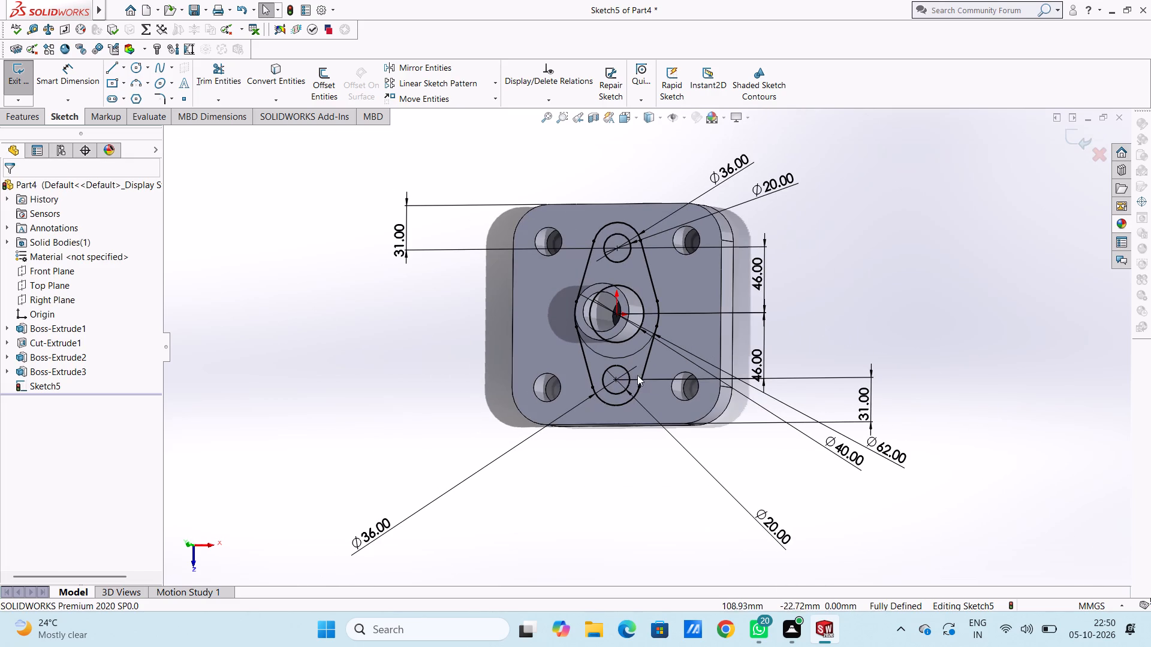
click(13, 116)
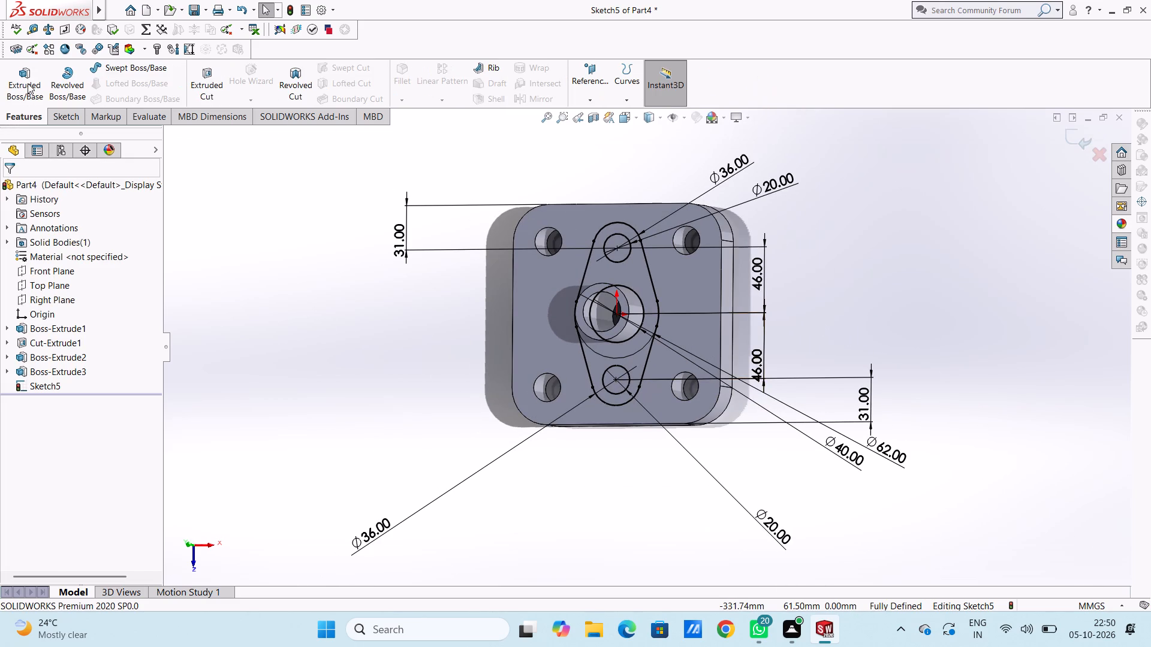
click(28, 83)
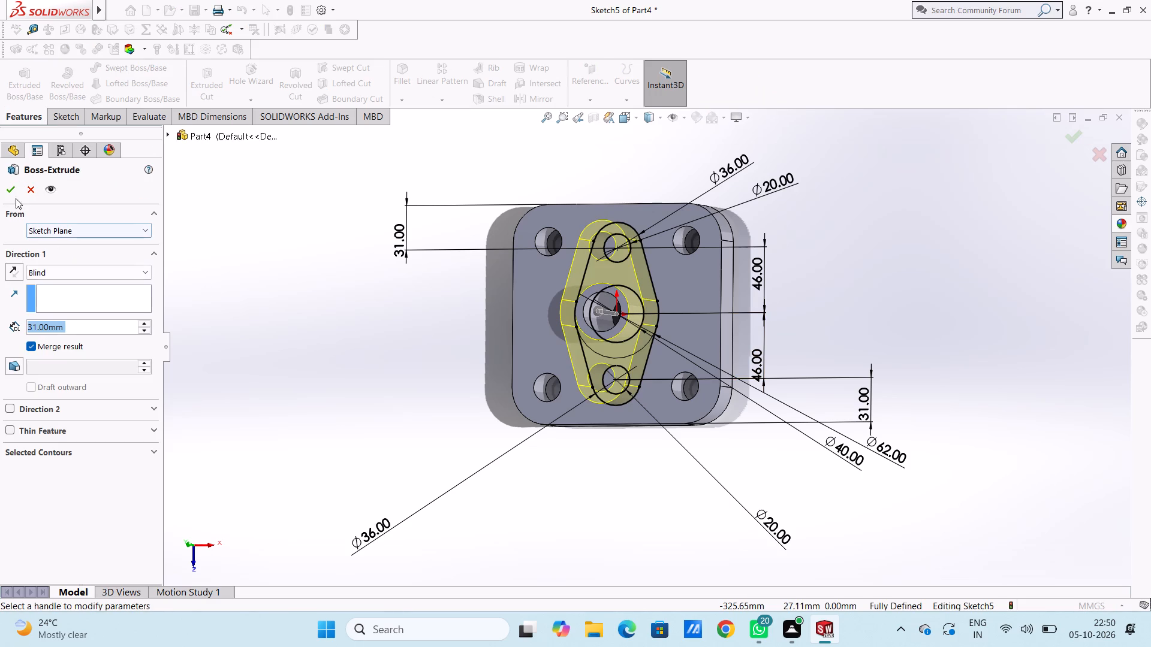
click(12, 189)
click(200, 310)
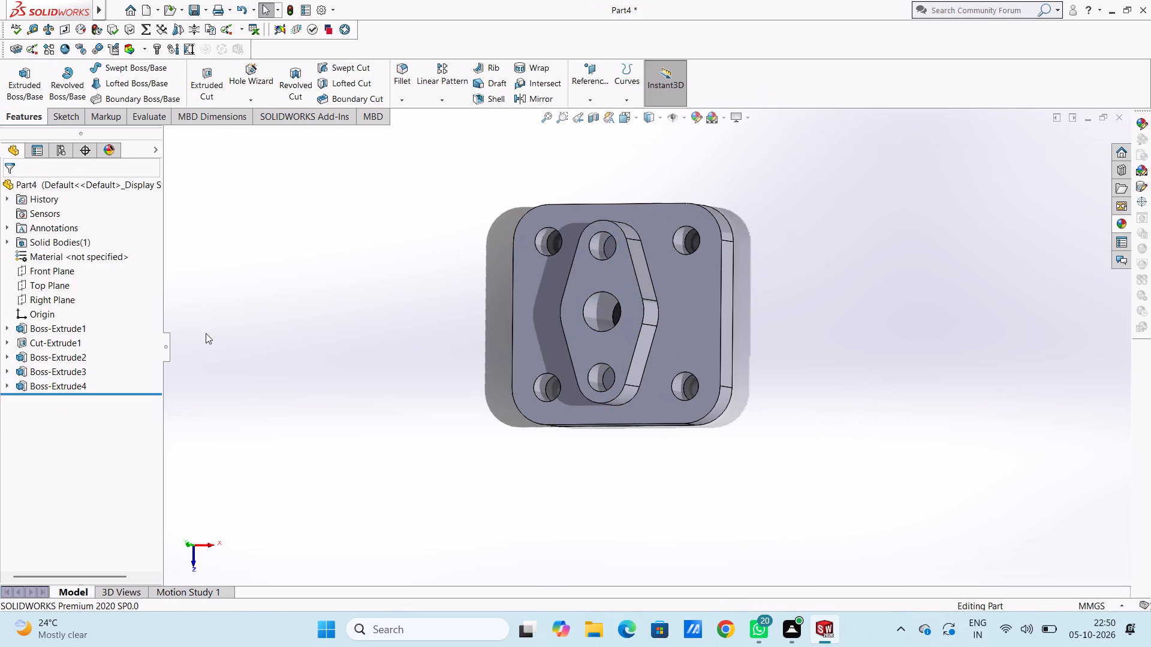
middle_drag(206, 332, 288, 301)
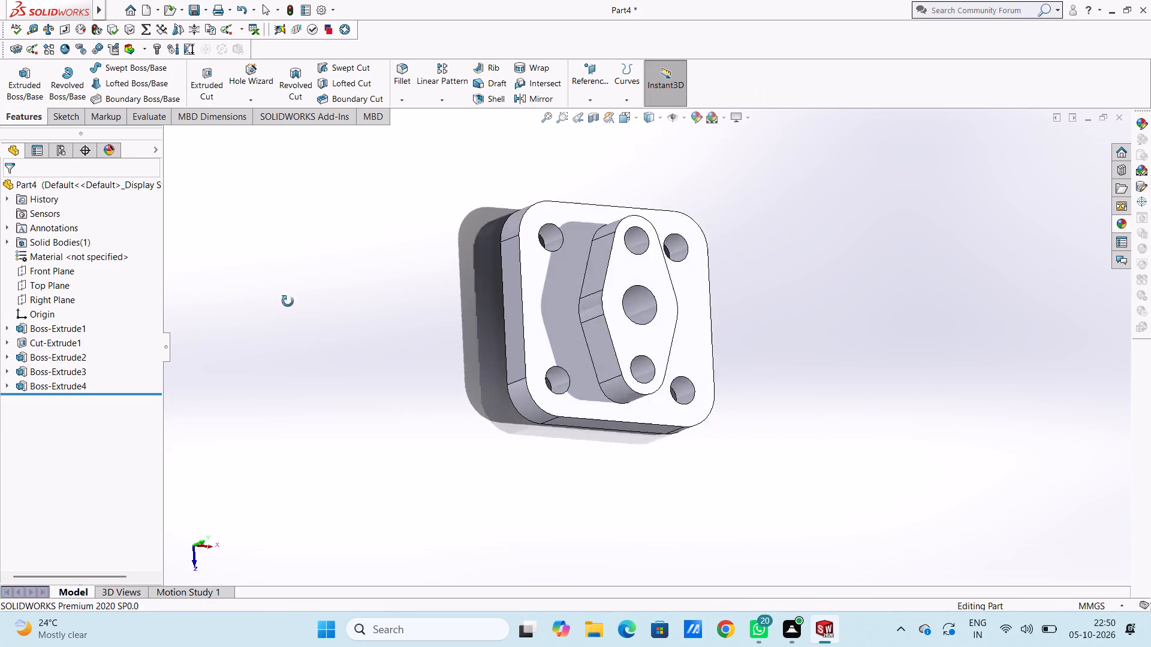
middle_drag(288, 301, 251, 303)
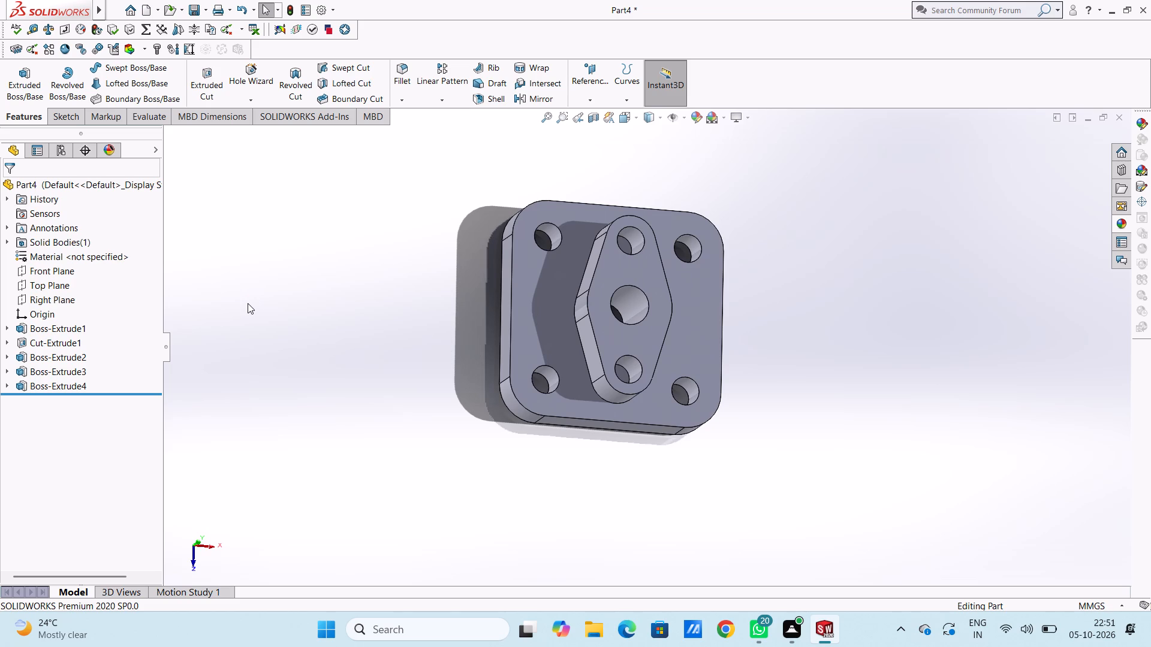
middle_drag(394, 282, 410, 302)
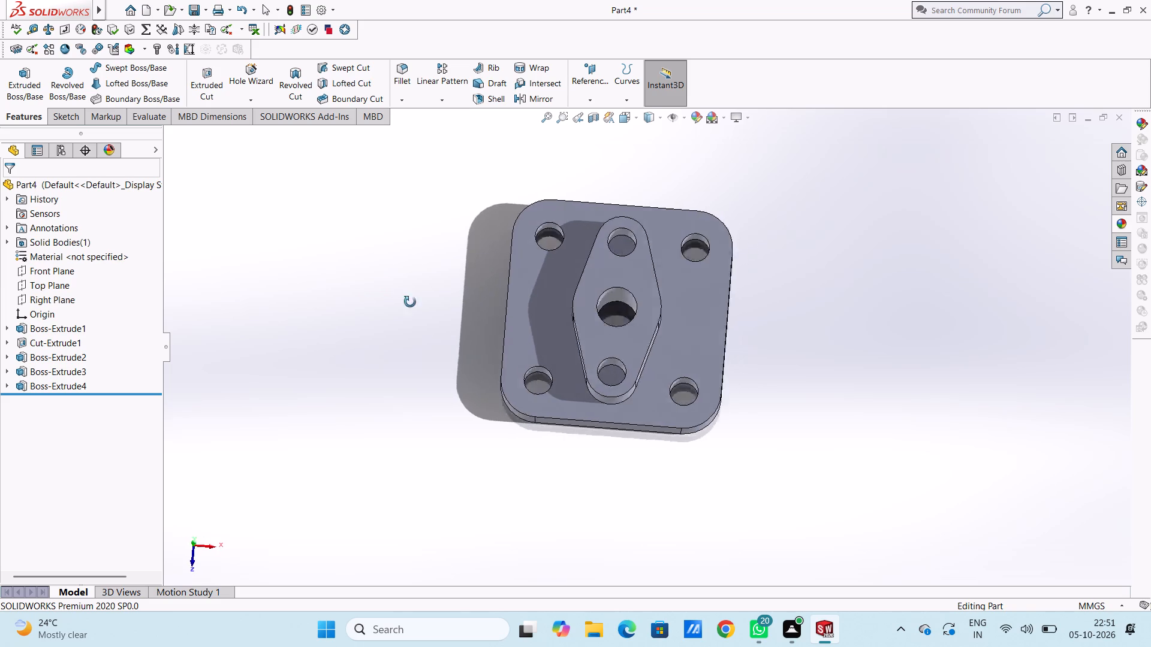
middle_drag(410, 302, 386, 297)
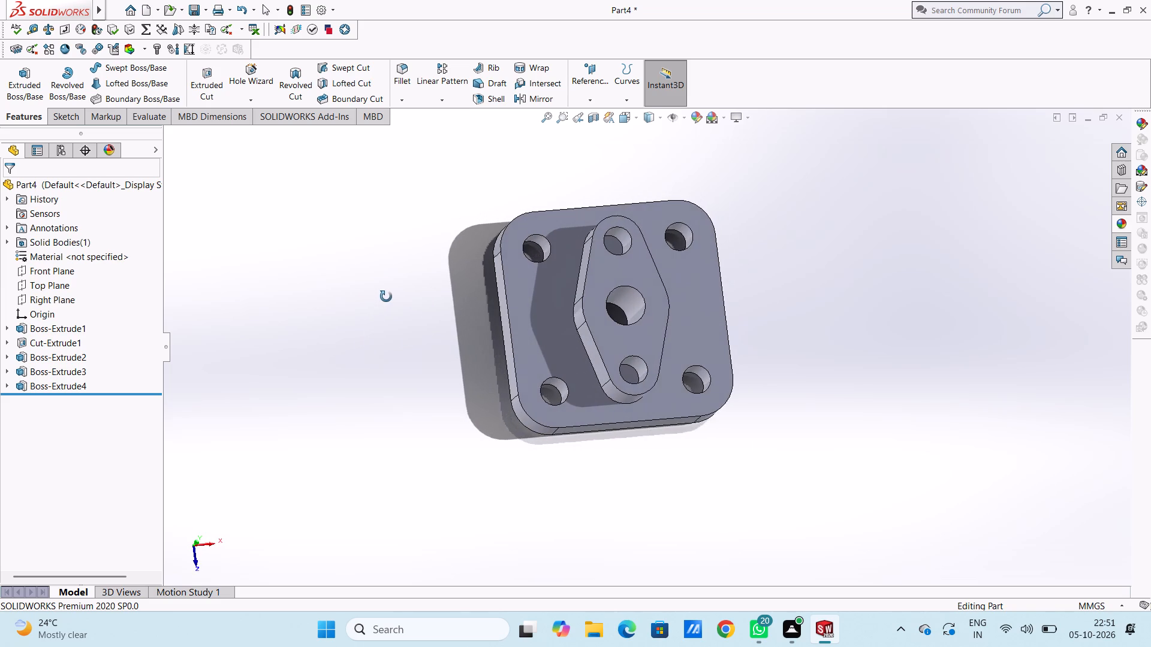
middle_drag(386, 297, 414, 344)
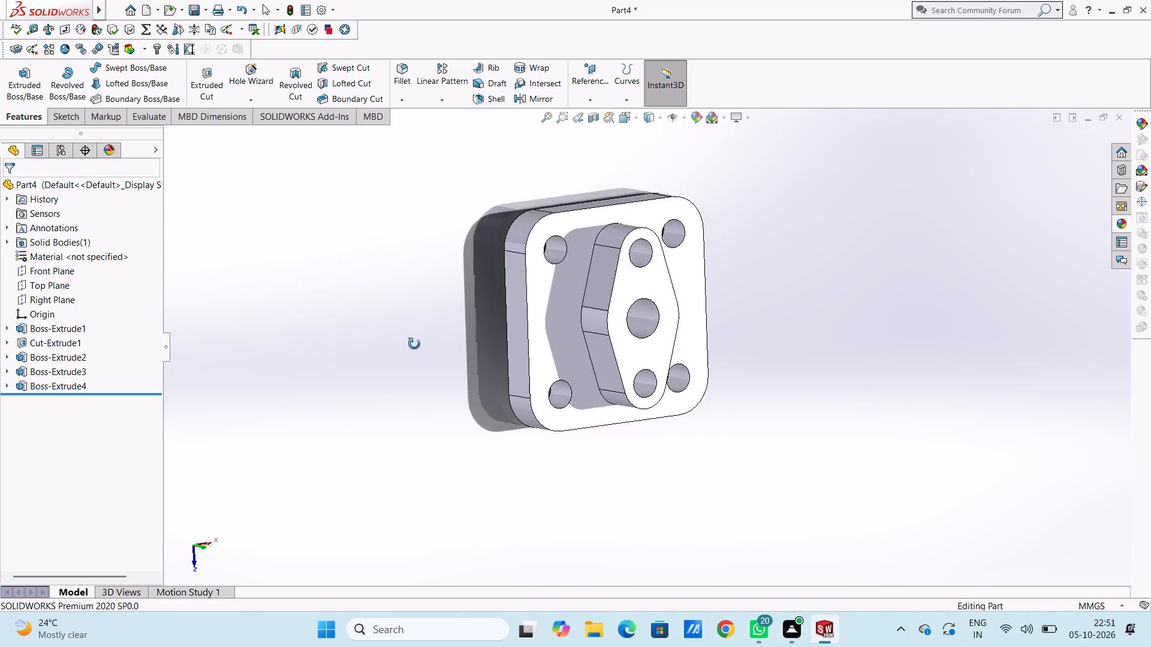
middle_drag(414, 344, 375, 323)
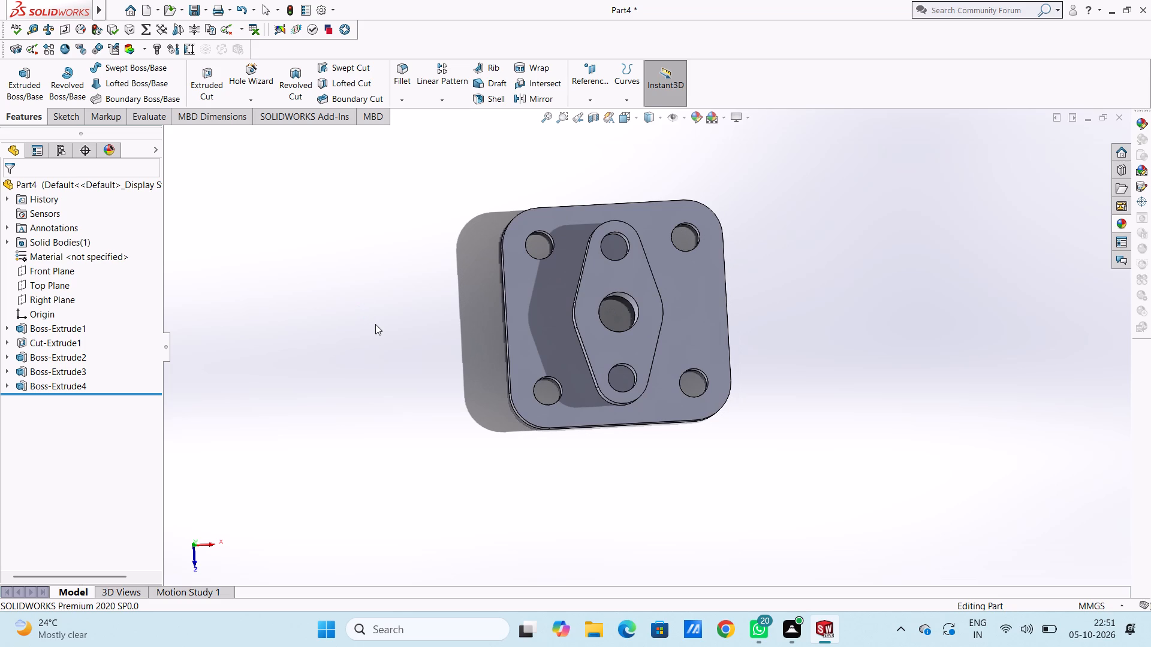
Sketch two 10 mm radius circles, concentric with the flange's end holes, on the face at the bottom of the upper hole.
key(ctrl+5)
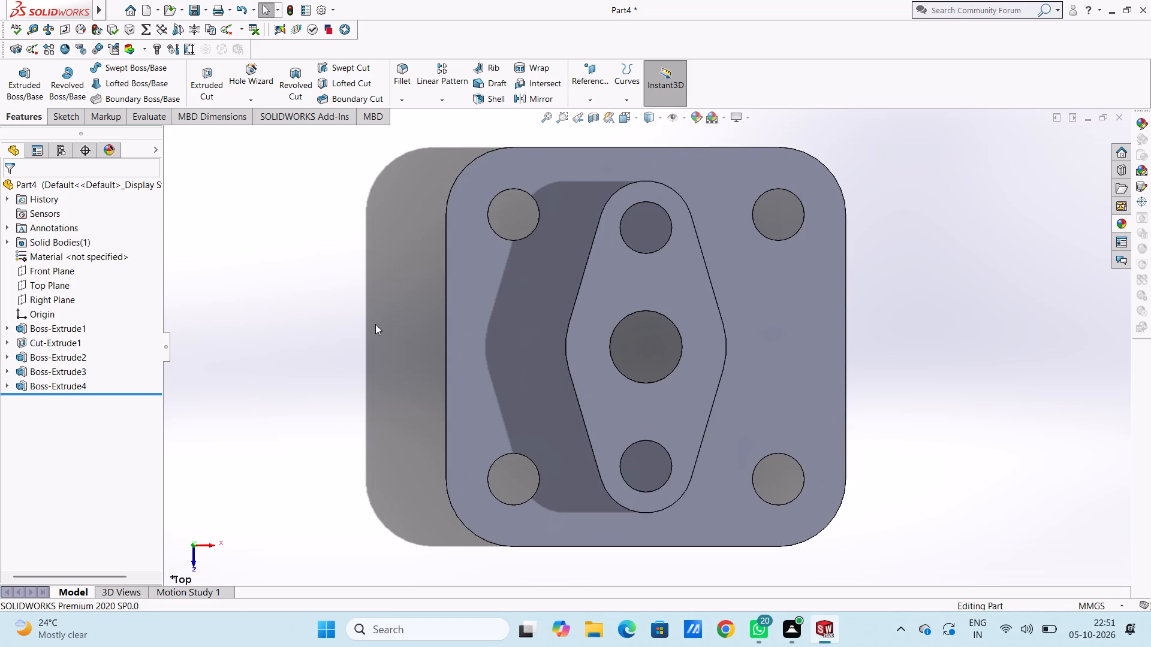
scroll(375, 324, up, 2)
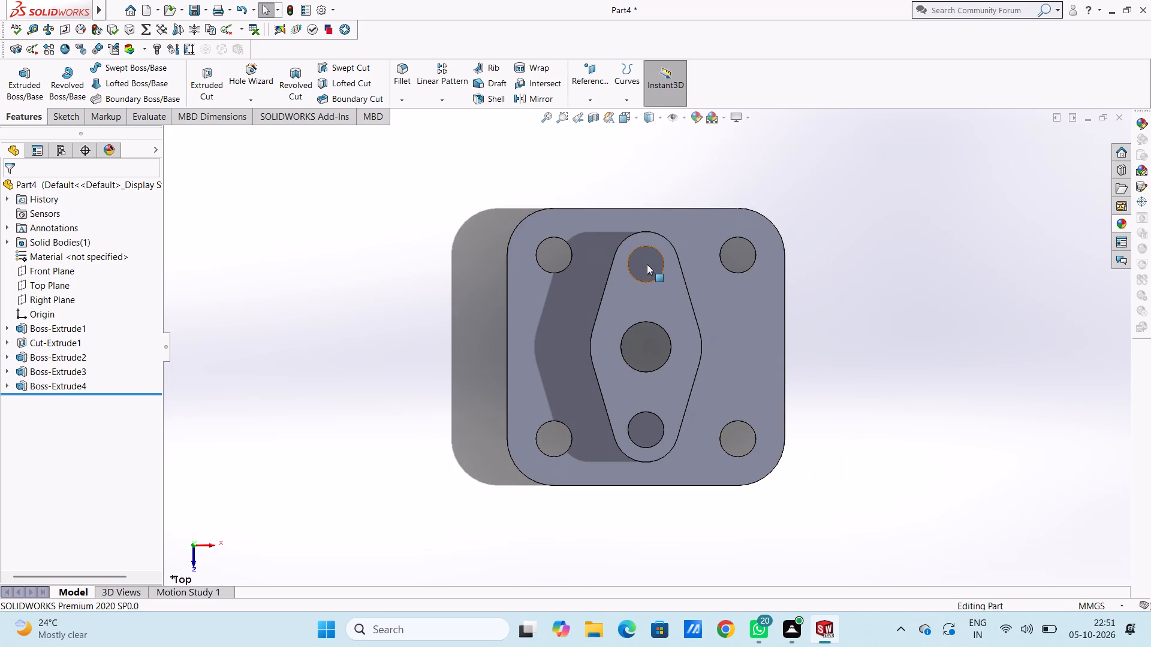
click(647, 264)
click(698, 229)
click(617, 178)
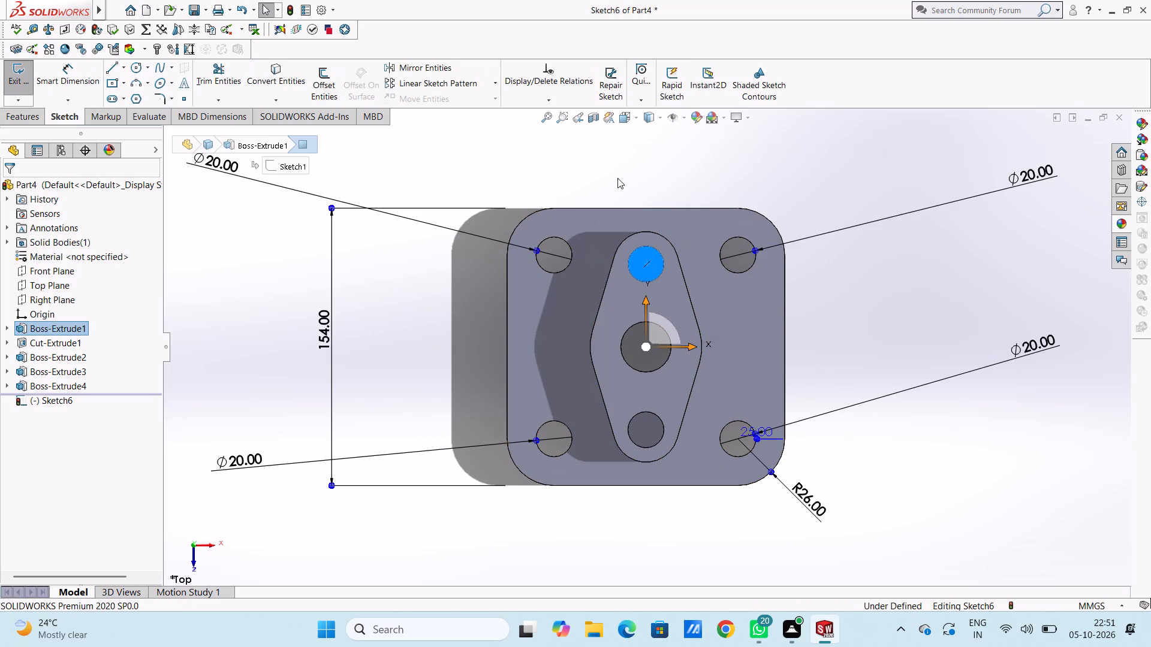
click(135, 68)
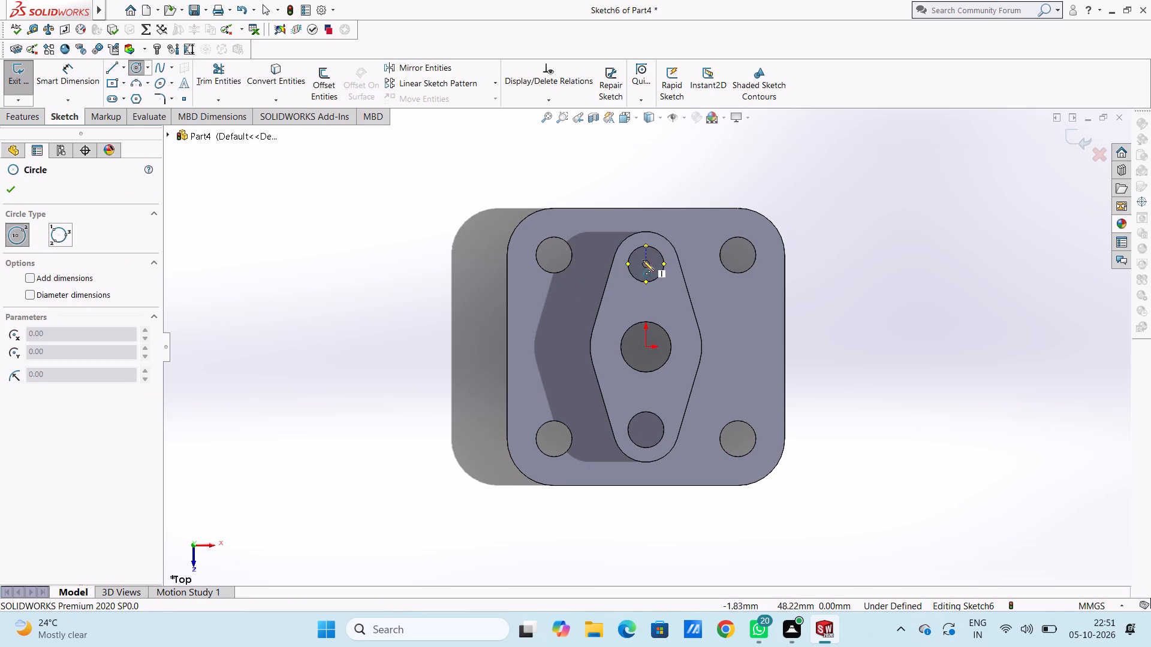
click(646, 265)
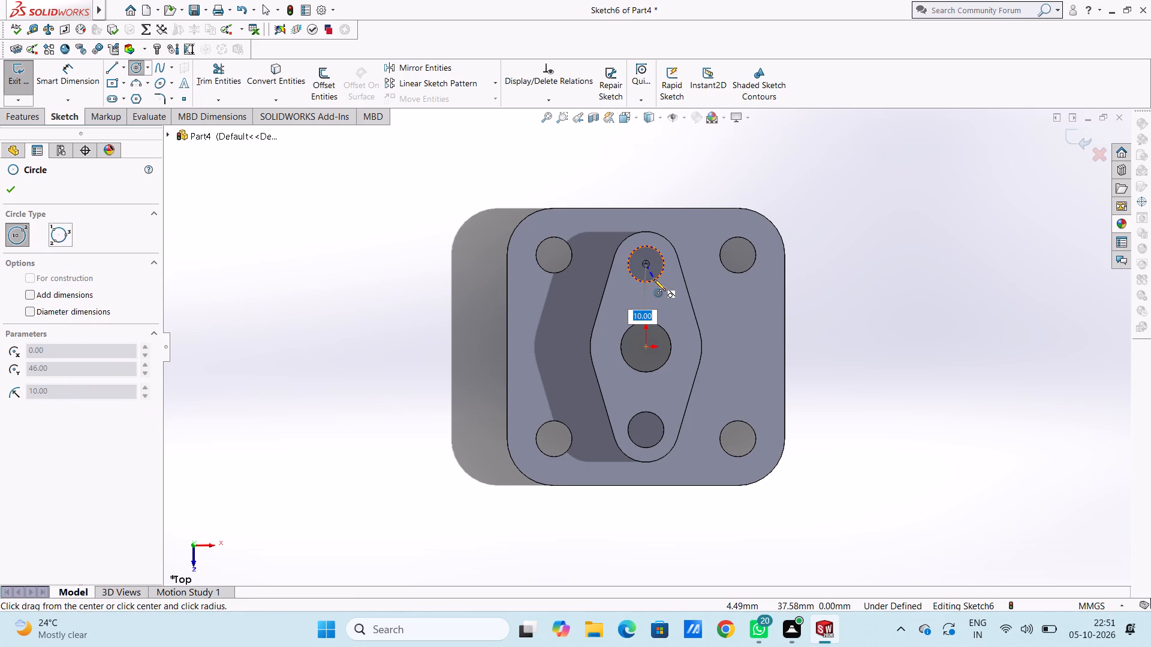
click(654, 279)
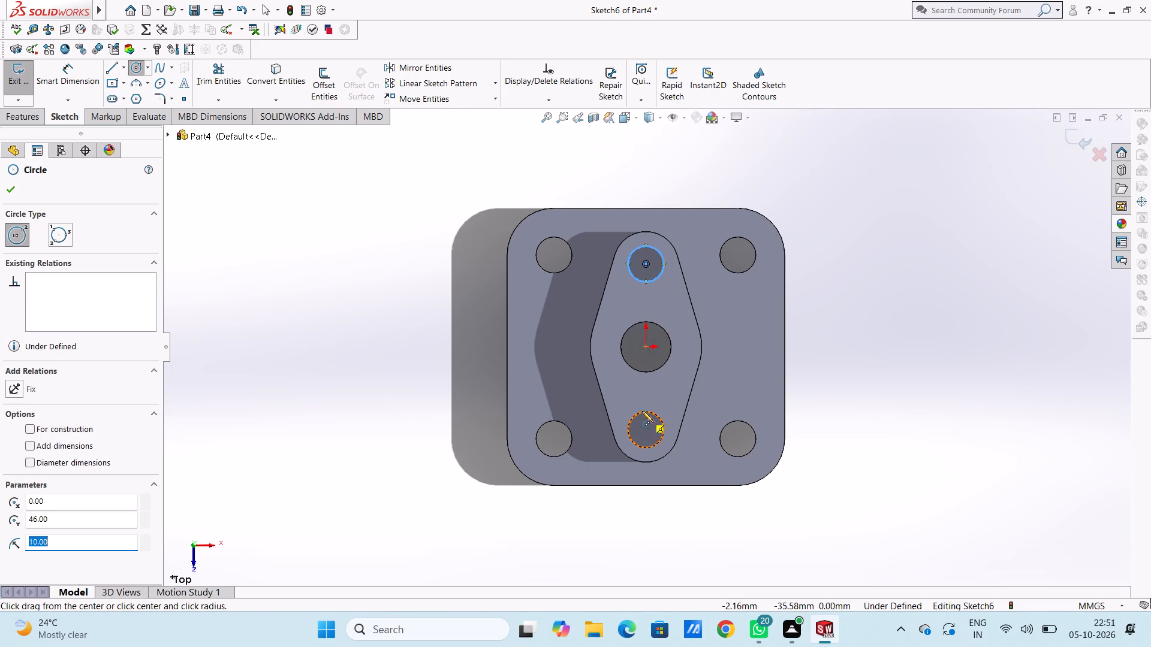
click(646, 429)
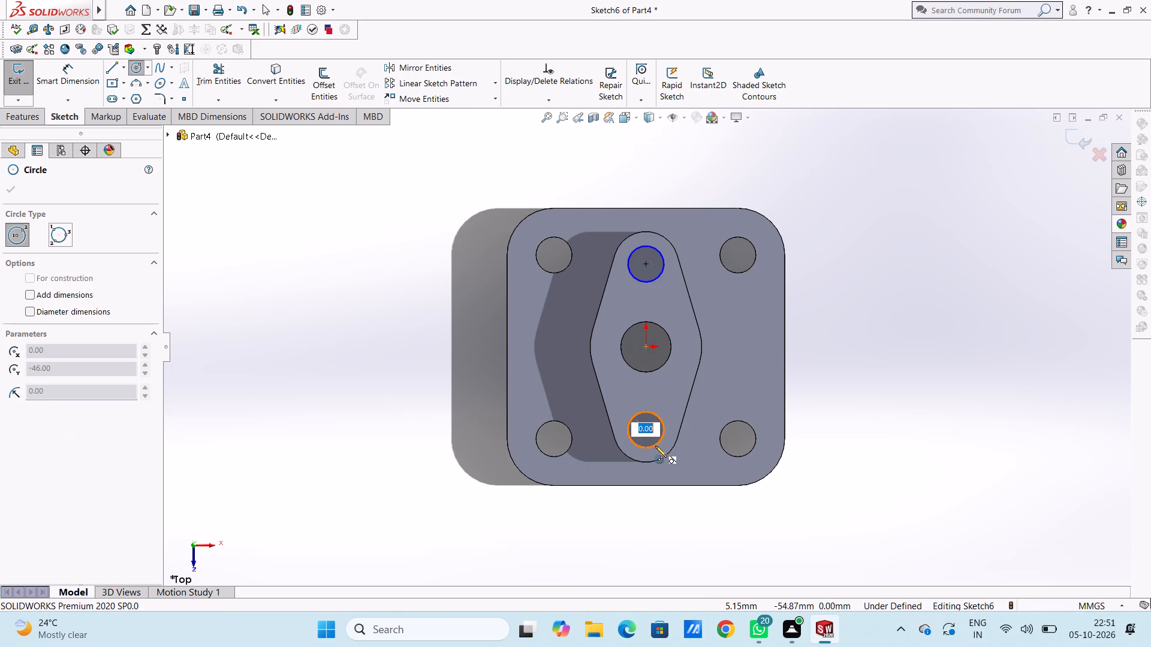
text(10)
key(Return)
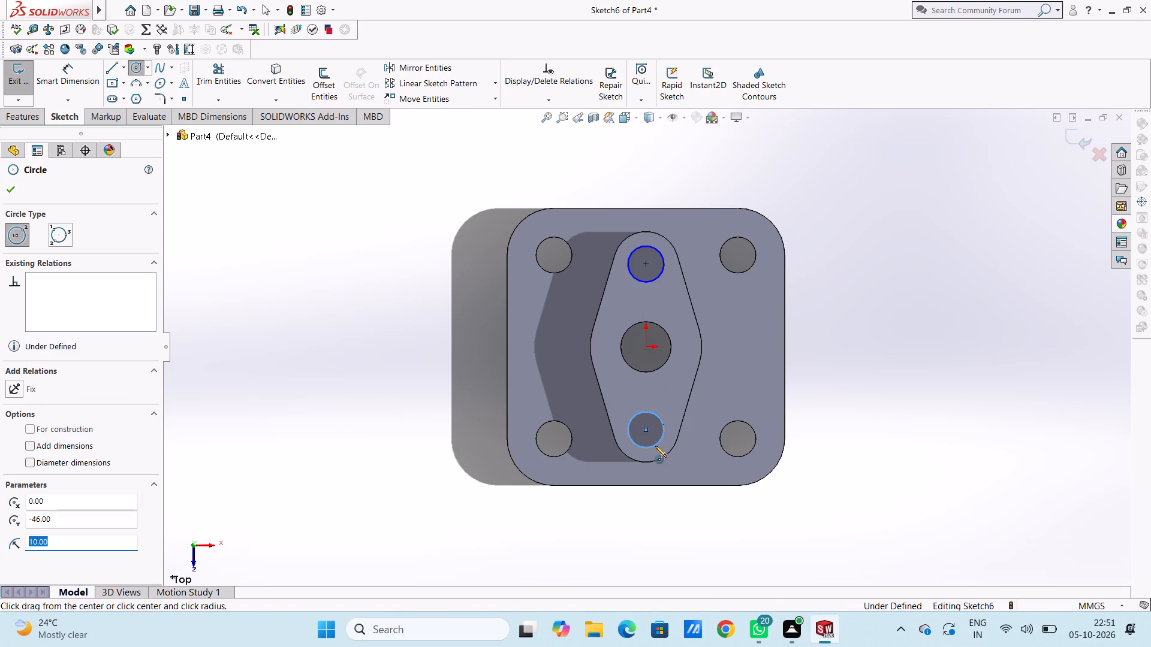
key(Escape)
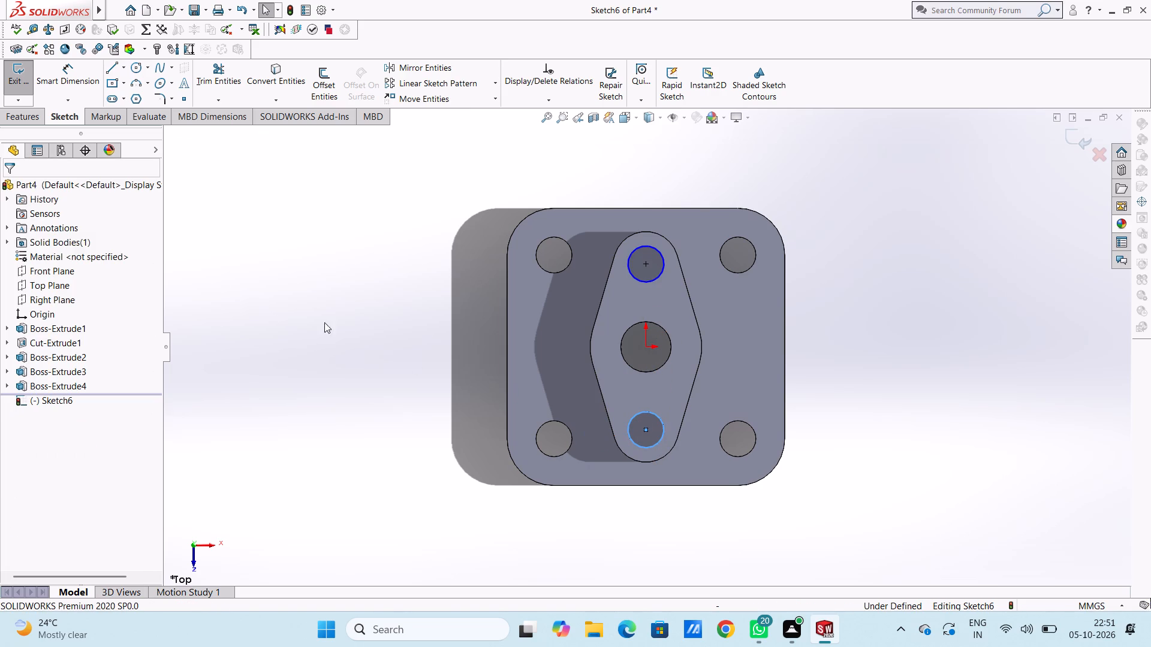
Dimension the diameters of the upper and lower sketch circles as 20 mm each.
click(79, 80)
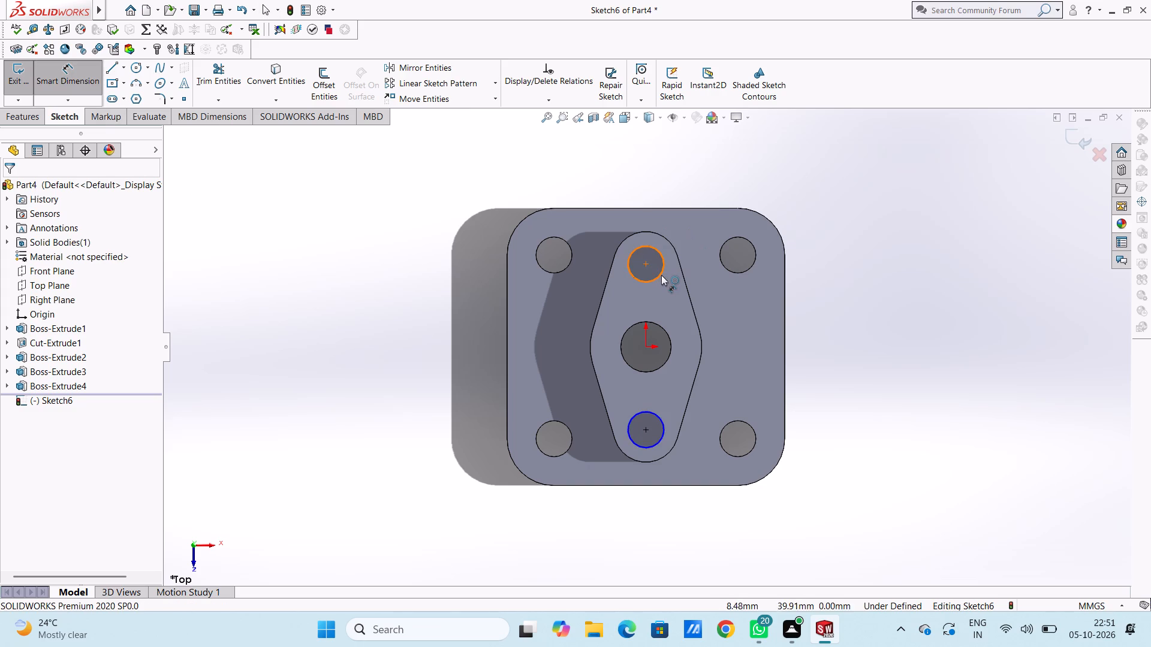
click(661, 275)
click(907, 349)
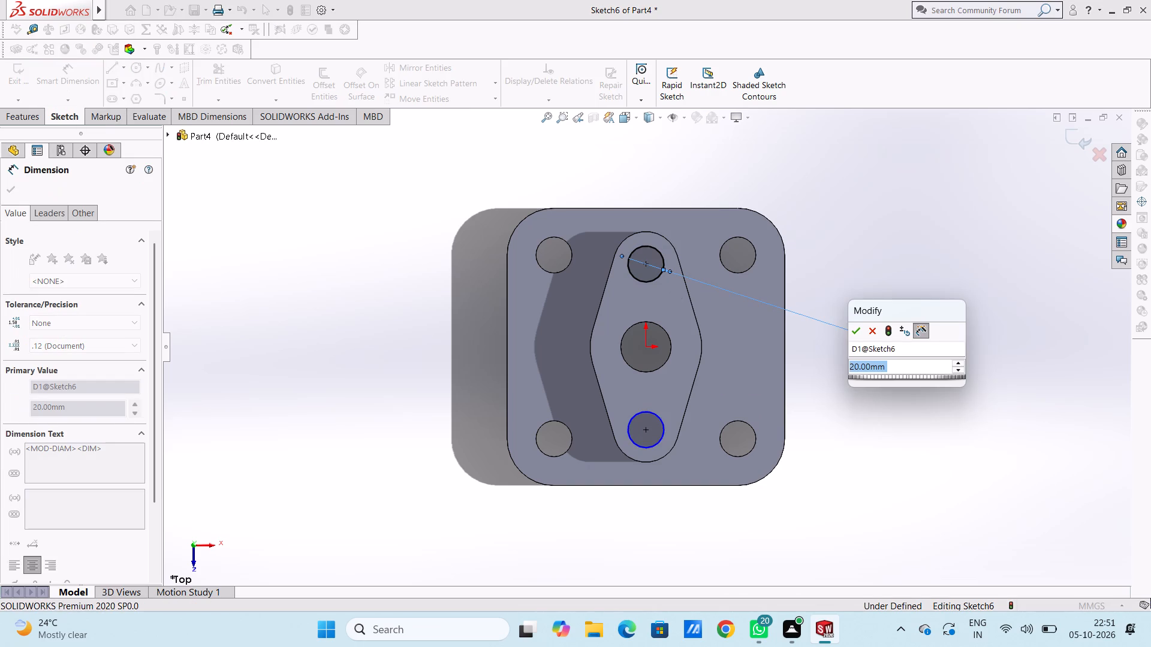
click(854, 334)
click(852, 309)
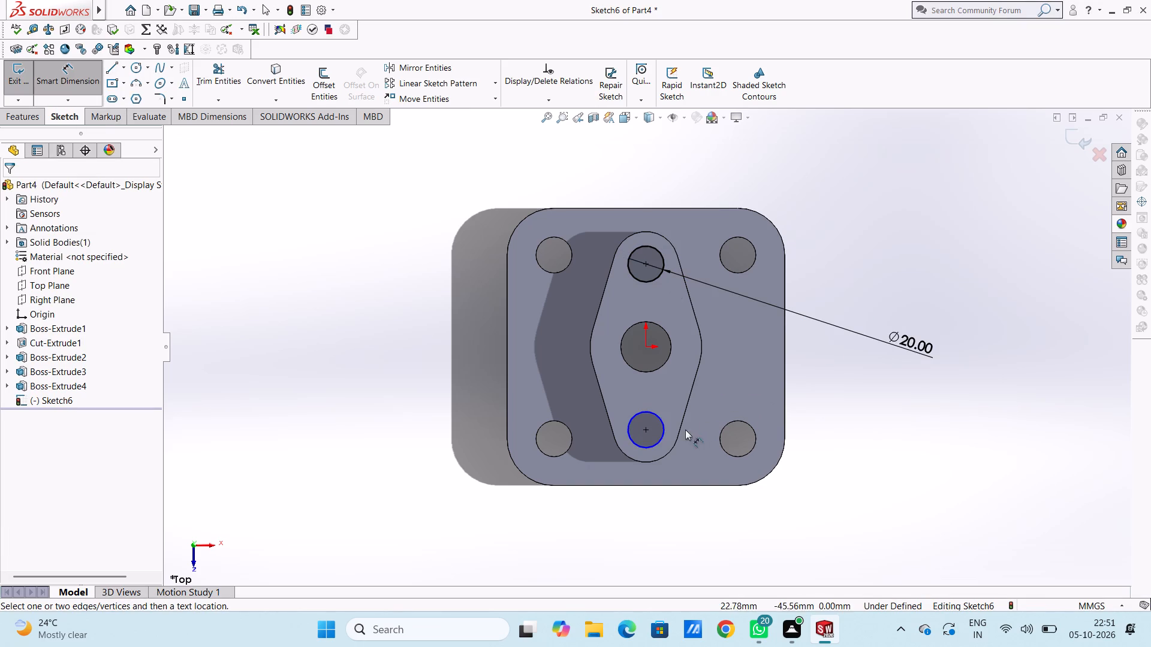
click(662, 441)
click(825, 543)
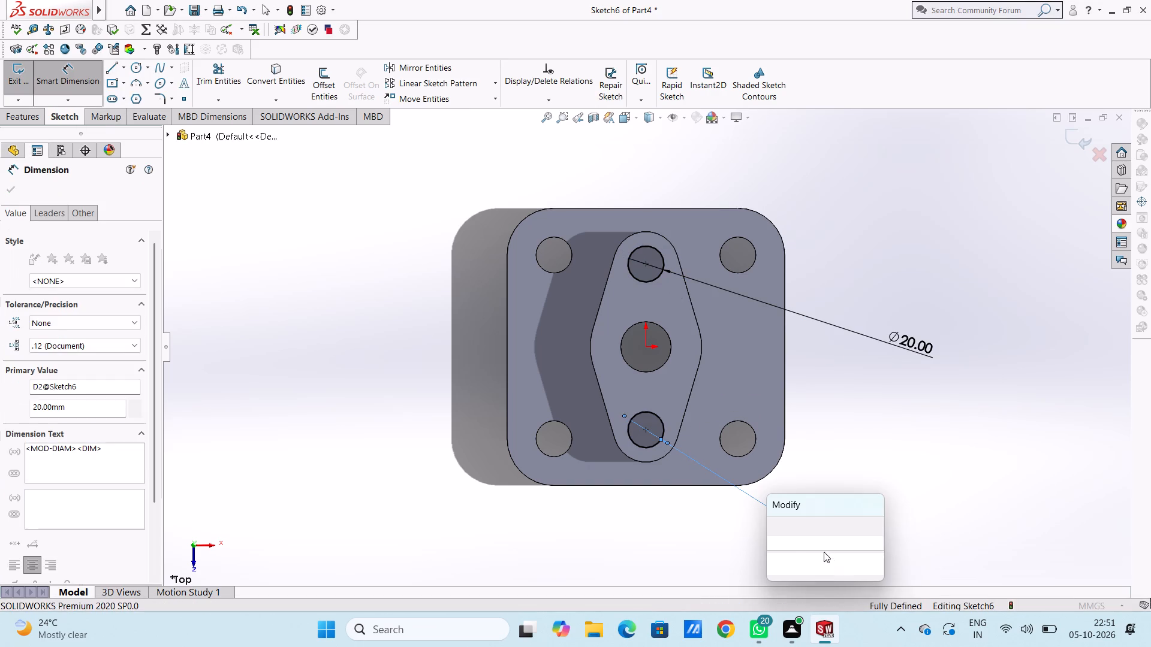
click(771, 522)
click(725, 536)
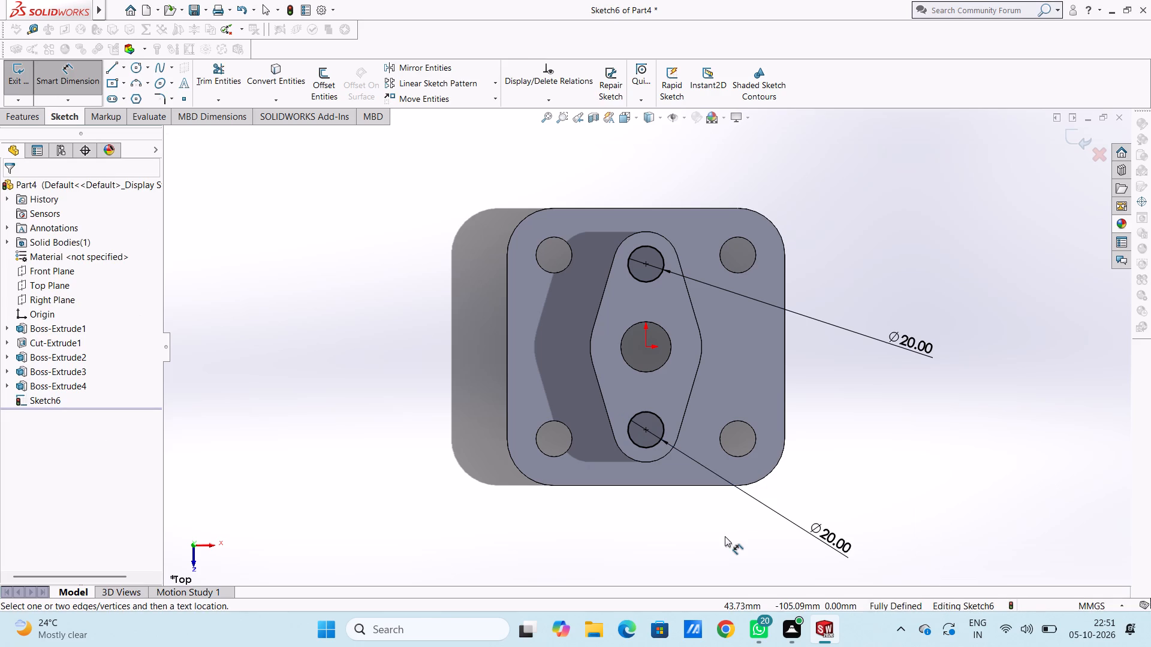
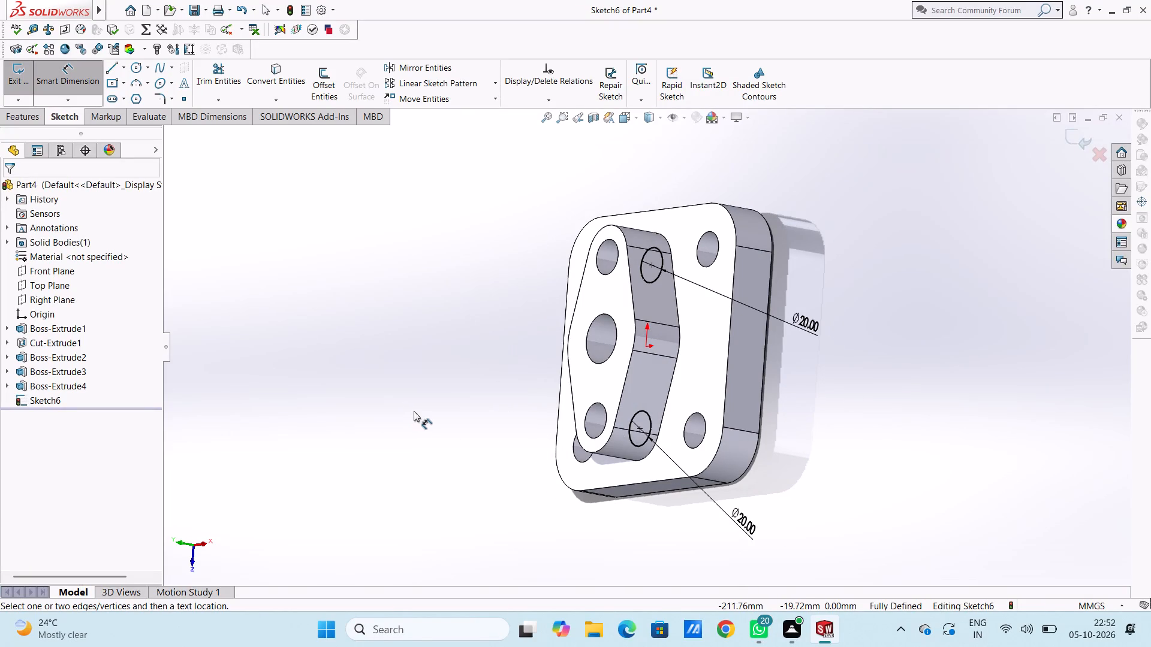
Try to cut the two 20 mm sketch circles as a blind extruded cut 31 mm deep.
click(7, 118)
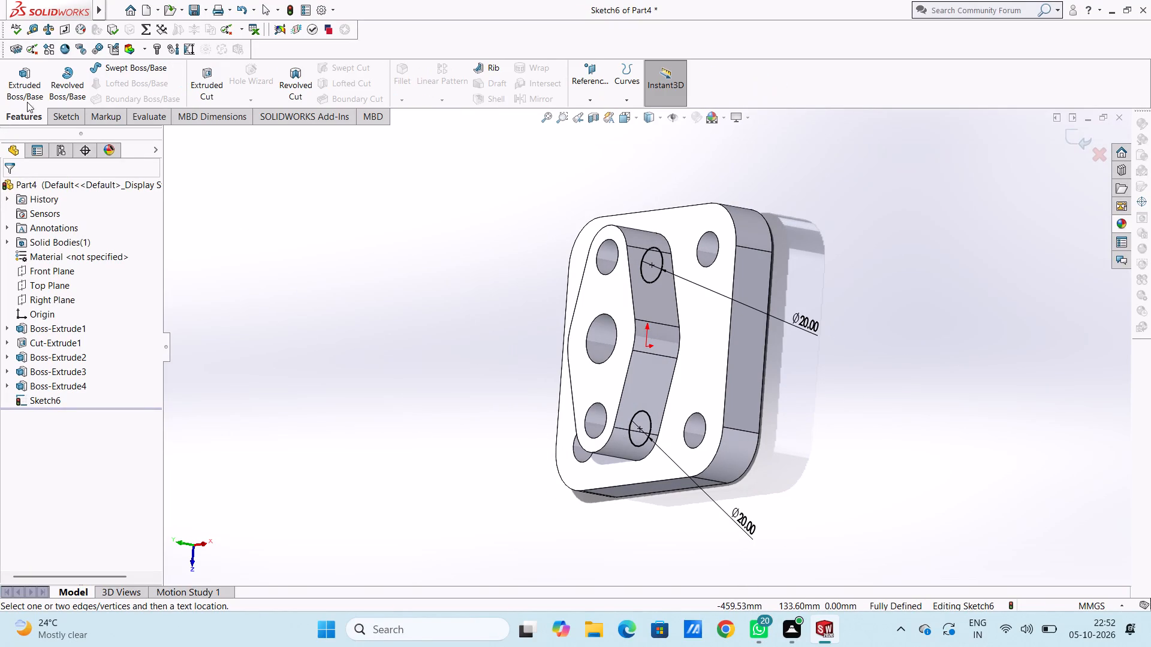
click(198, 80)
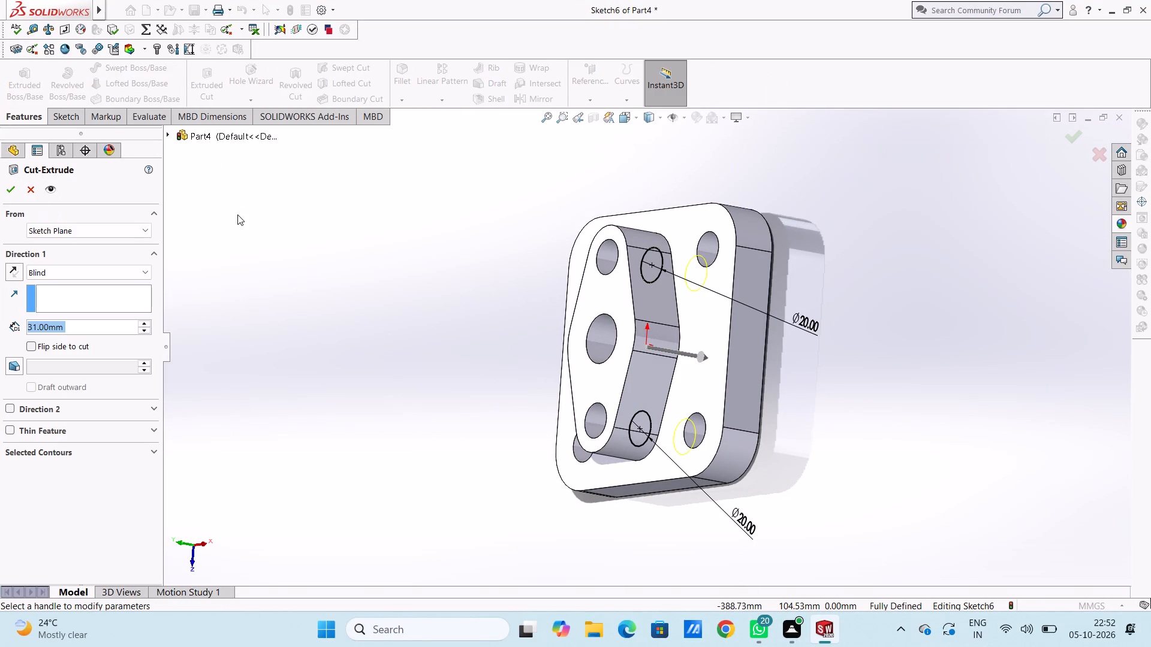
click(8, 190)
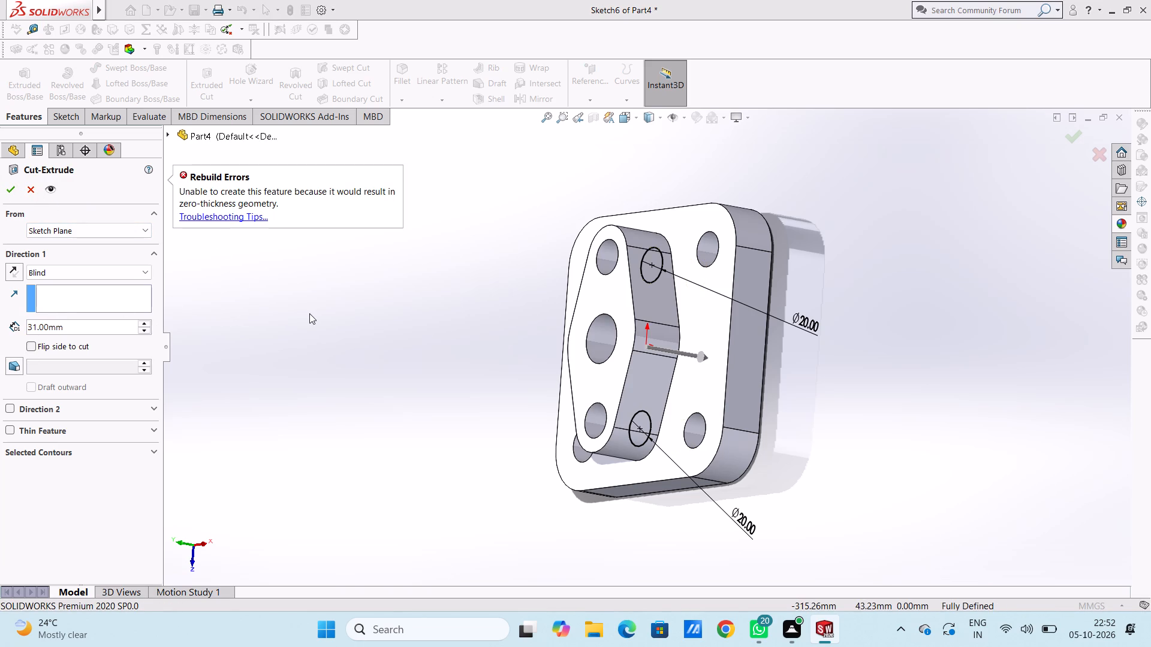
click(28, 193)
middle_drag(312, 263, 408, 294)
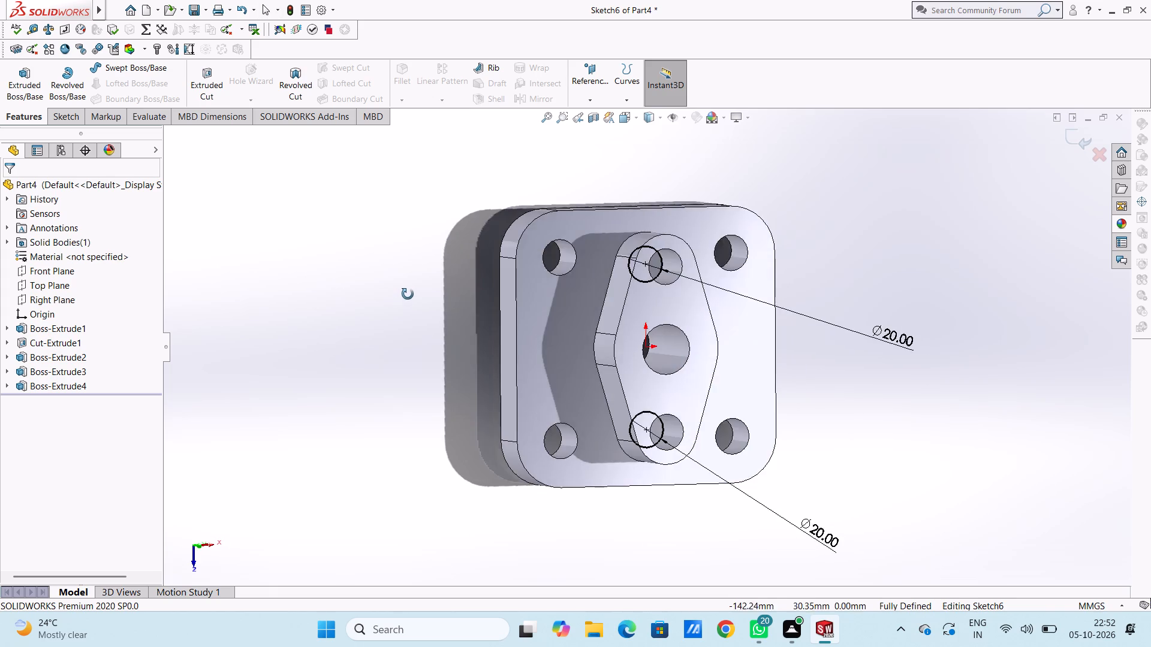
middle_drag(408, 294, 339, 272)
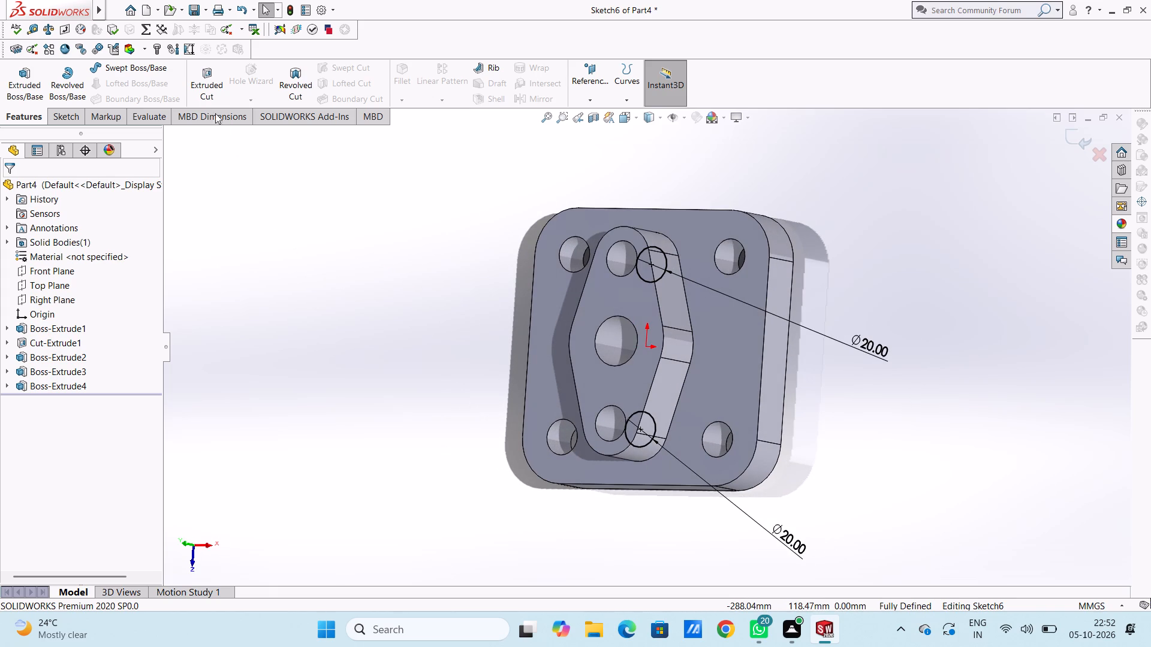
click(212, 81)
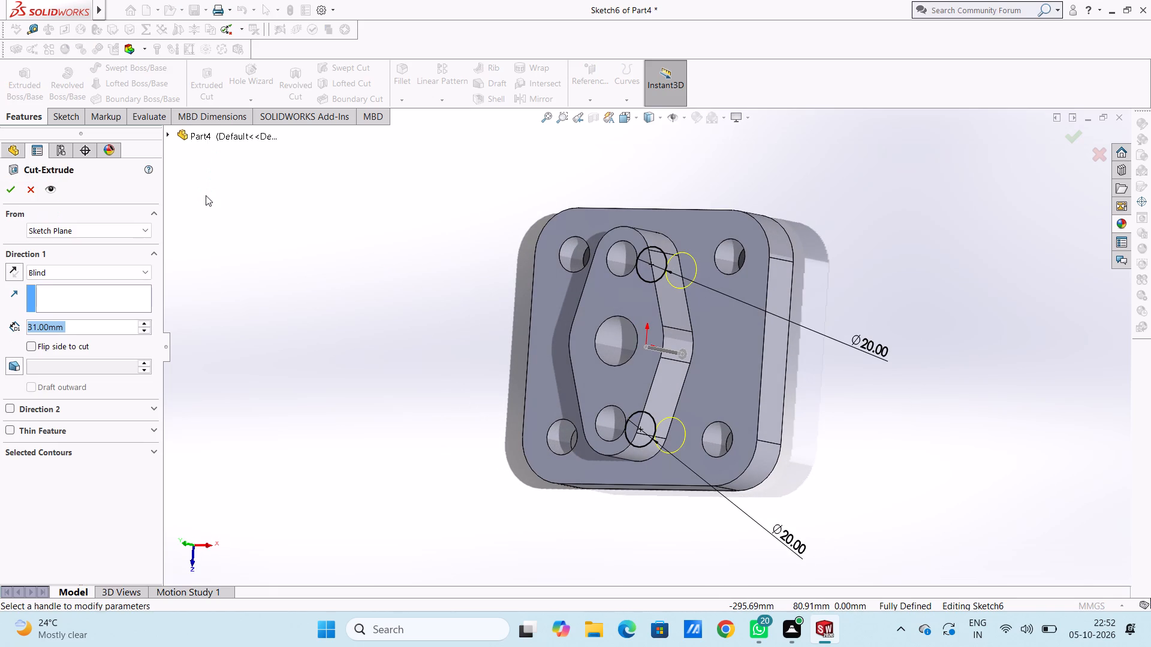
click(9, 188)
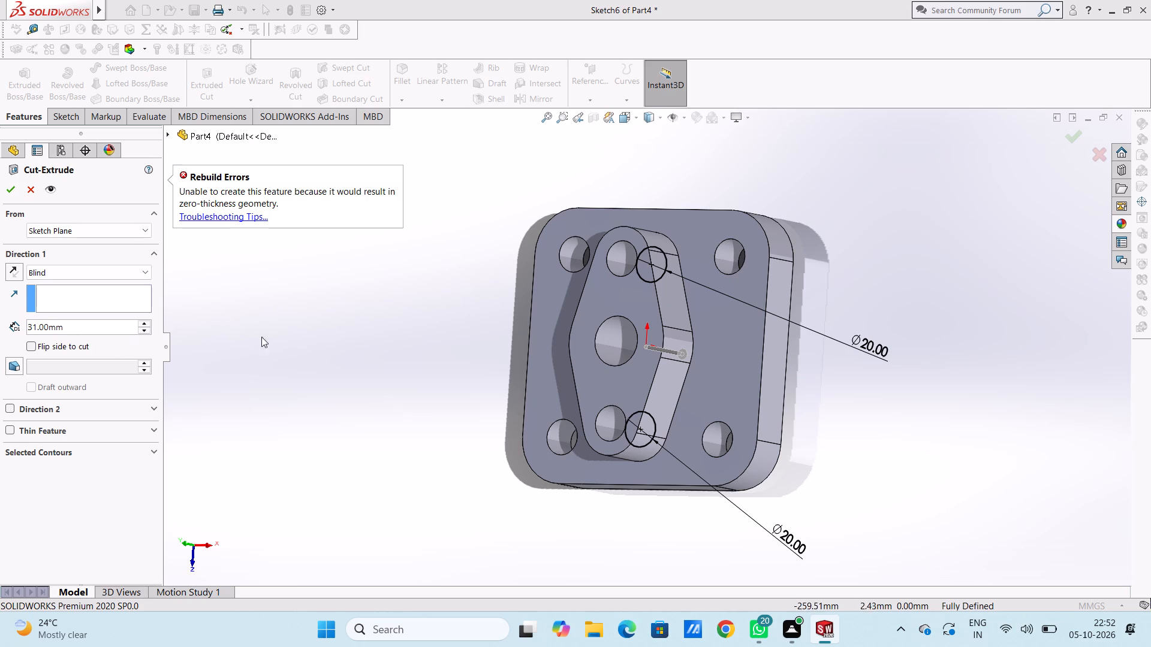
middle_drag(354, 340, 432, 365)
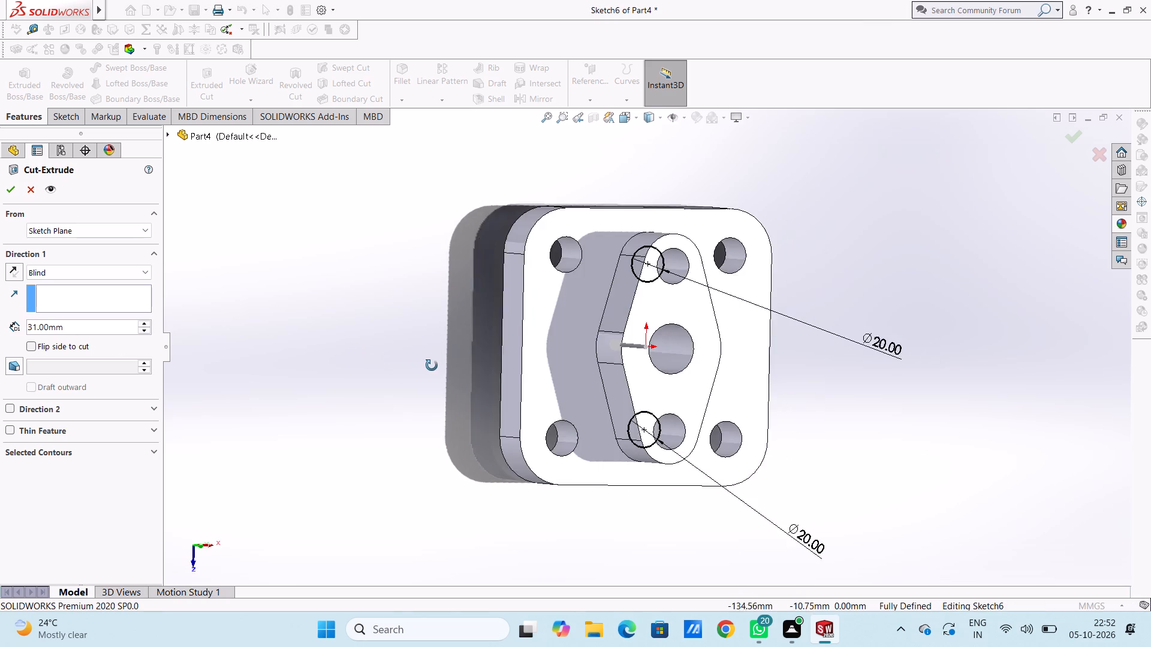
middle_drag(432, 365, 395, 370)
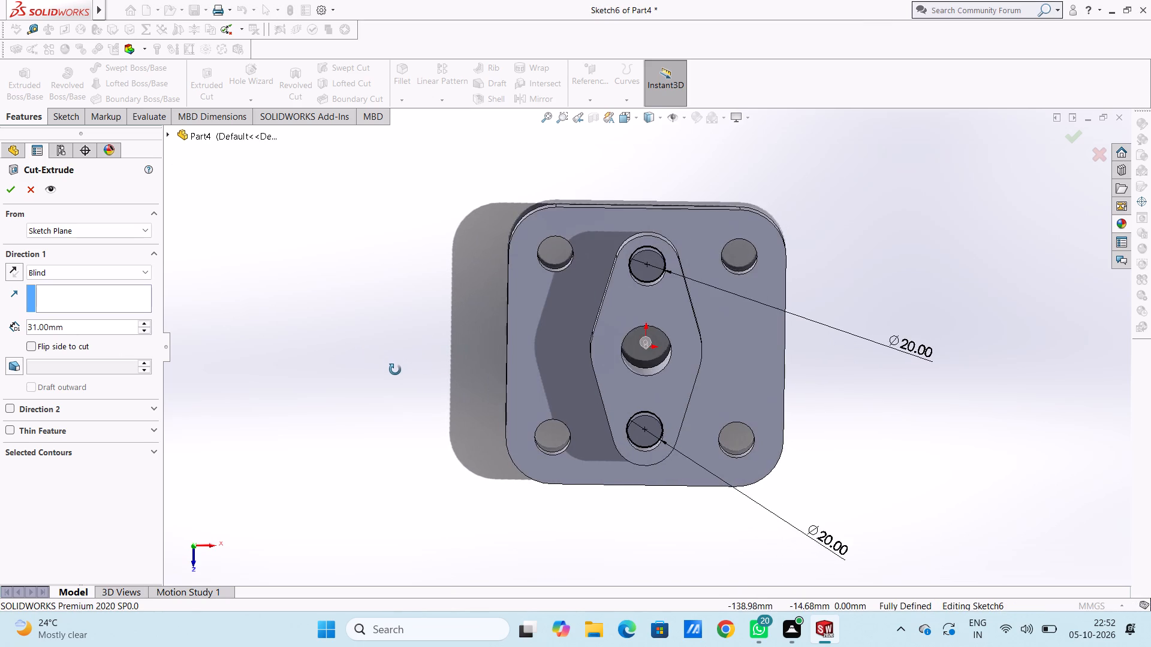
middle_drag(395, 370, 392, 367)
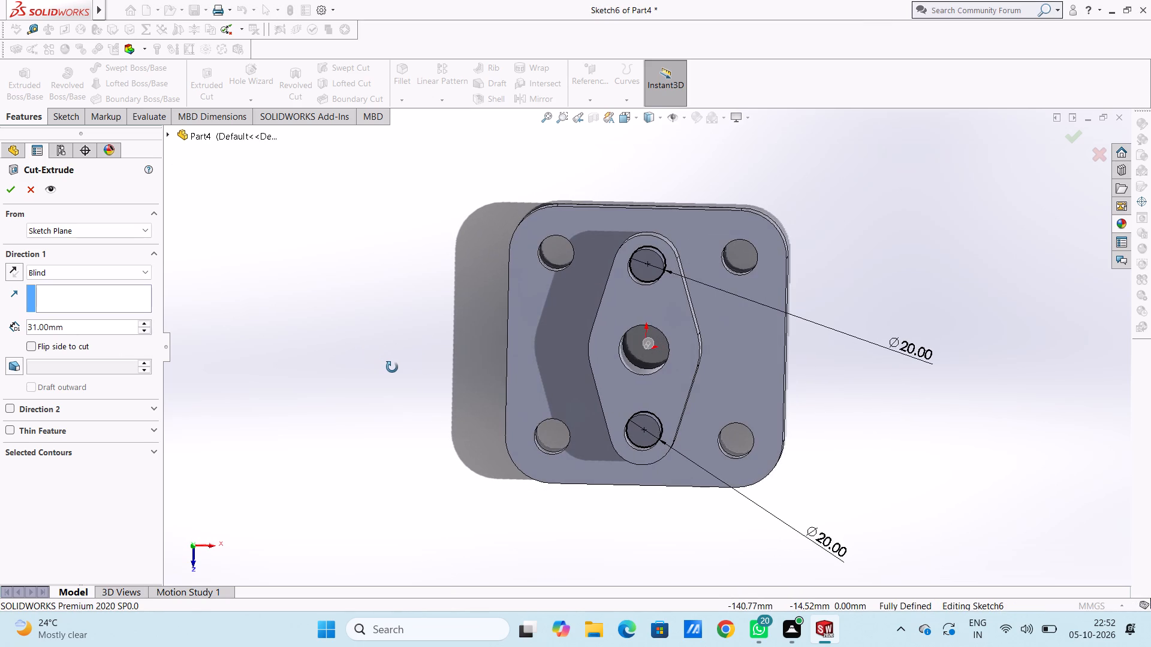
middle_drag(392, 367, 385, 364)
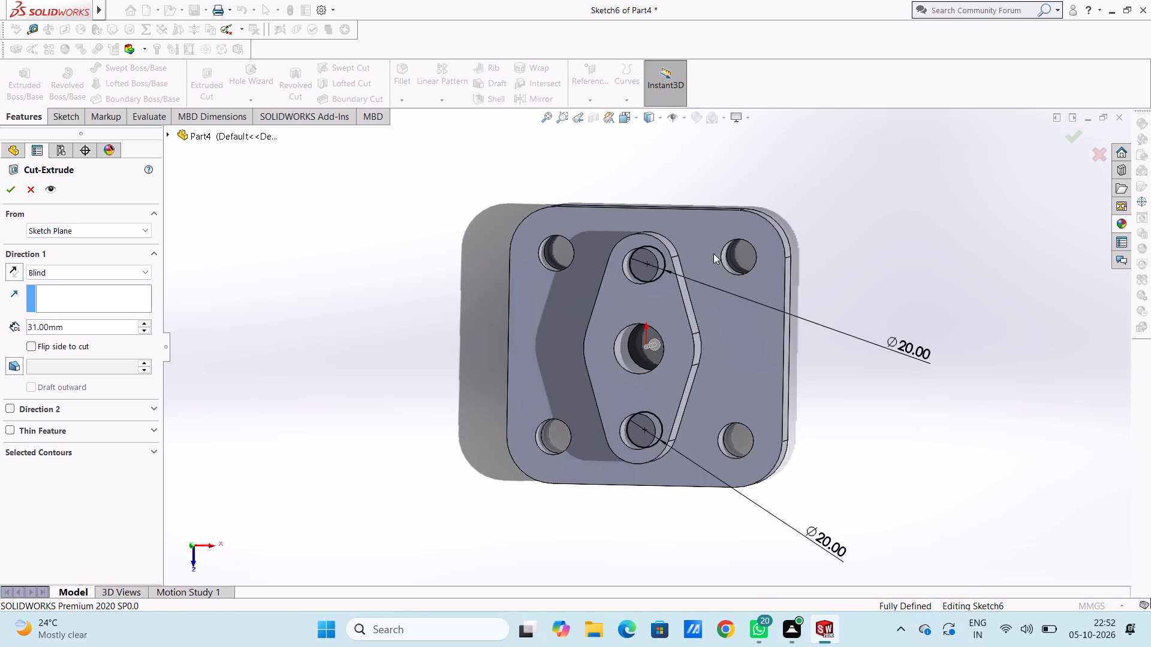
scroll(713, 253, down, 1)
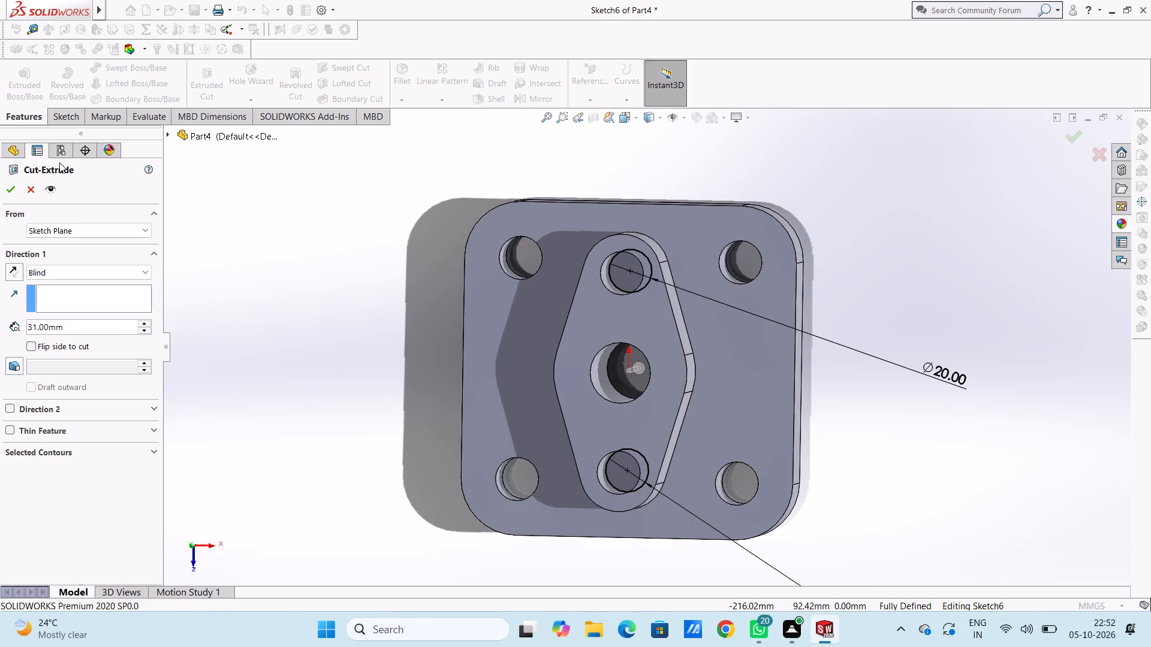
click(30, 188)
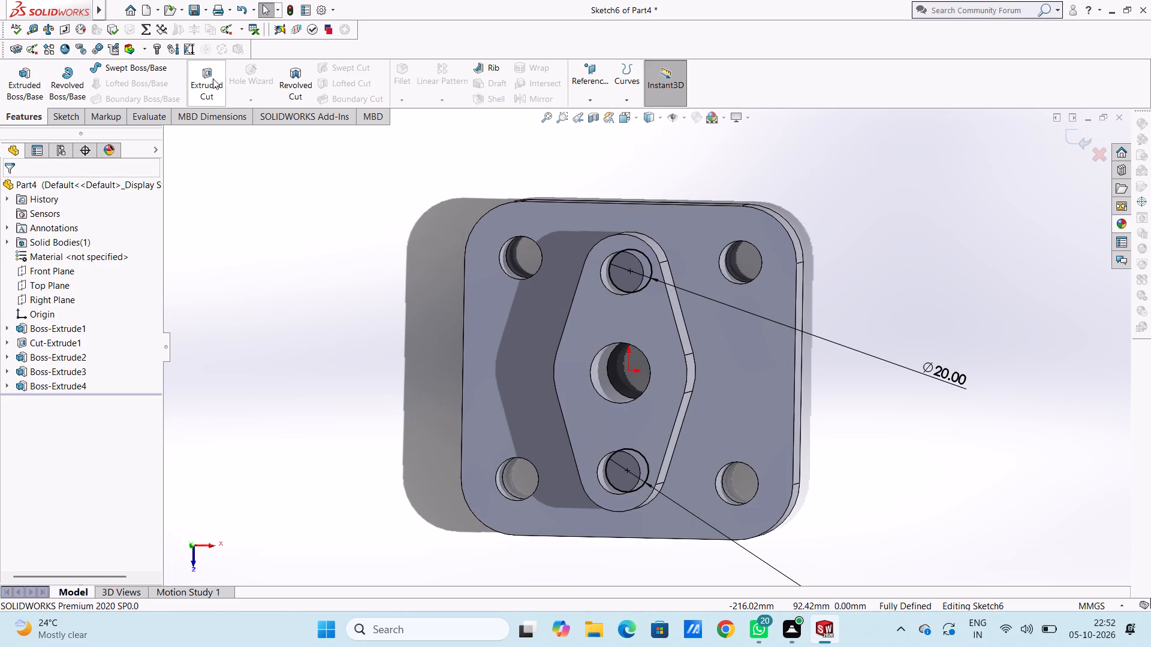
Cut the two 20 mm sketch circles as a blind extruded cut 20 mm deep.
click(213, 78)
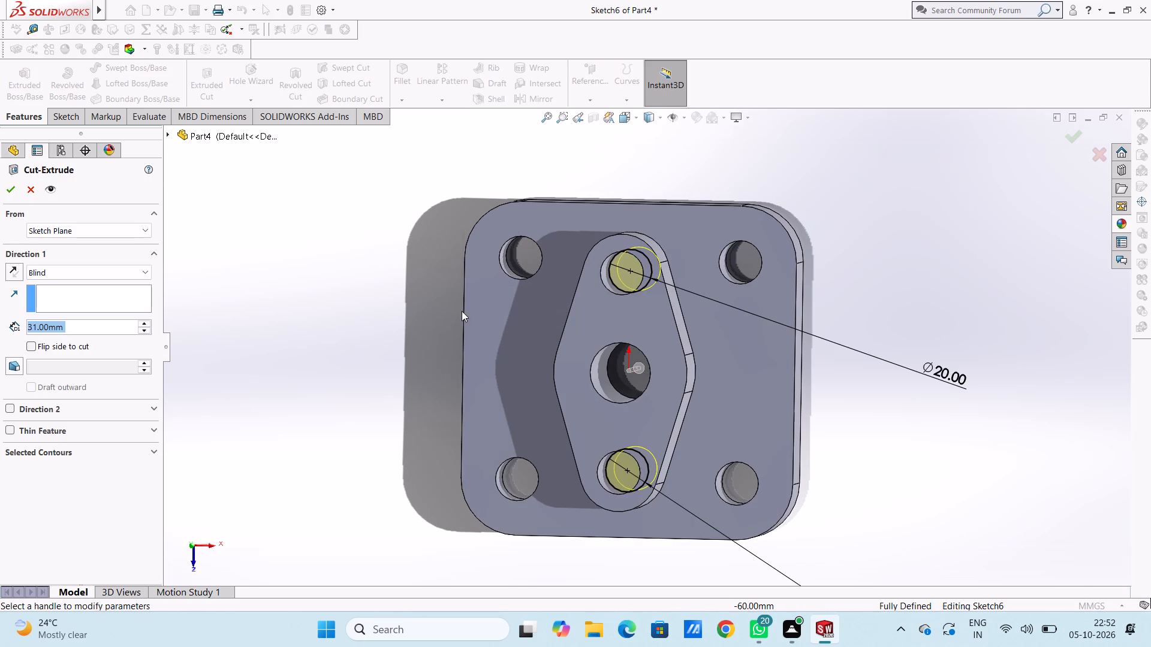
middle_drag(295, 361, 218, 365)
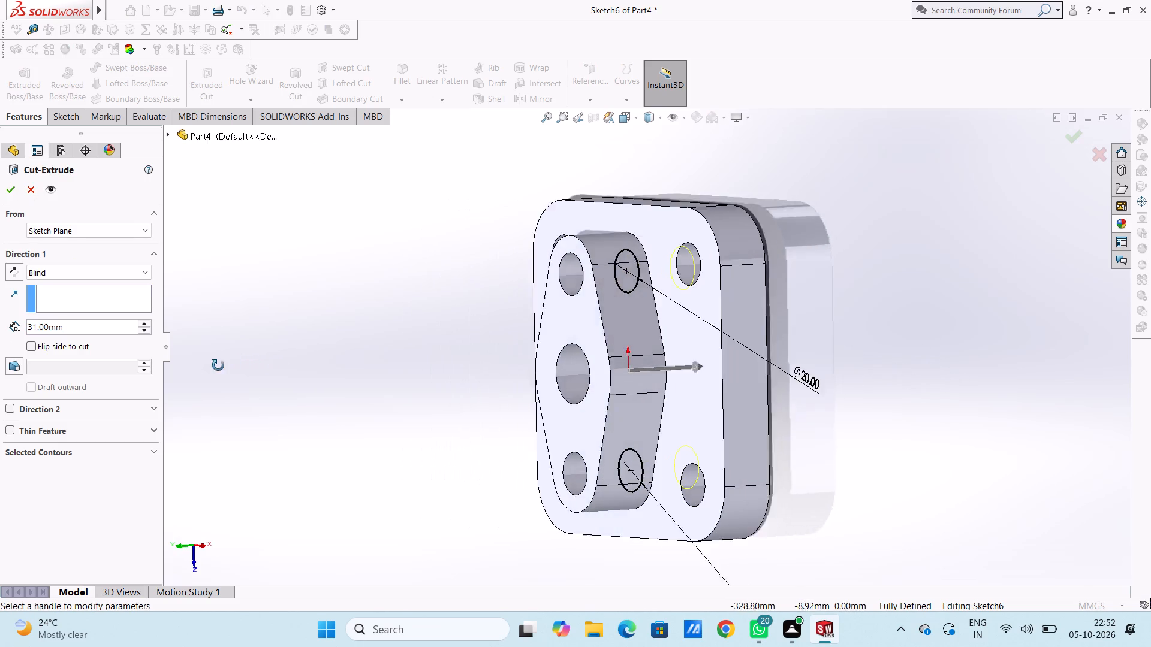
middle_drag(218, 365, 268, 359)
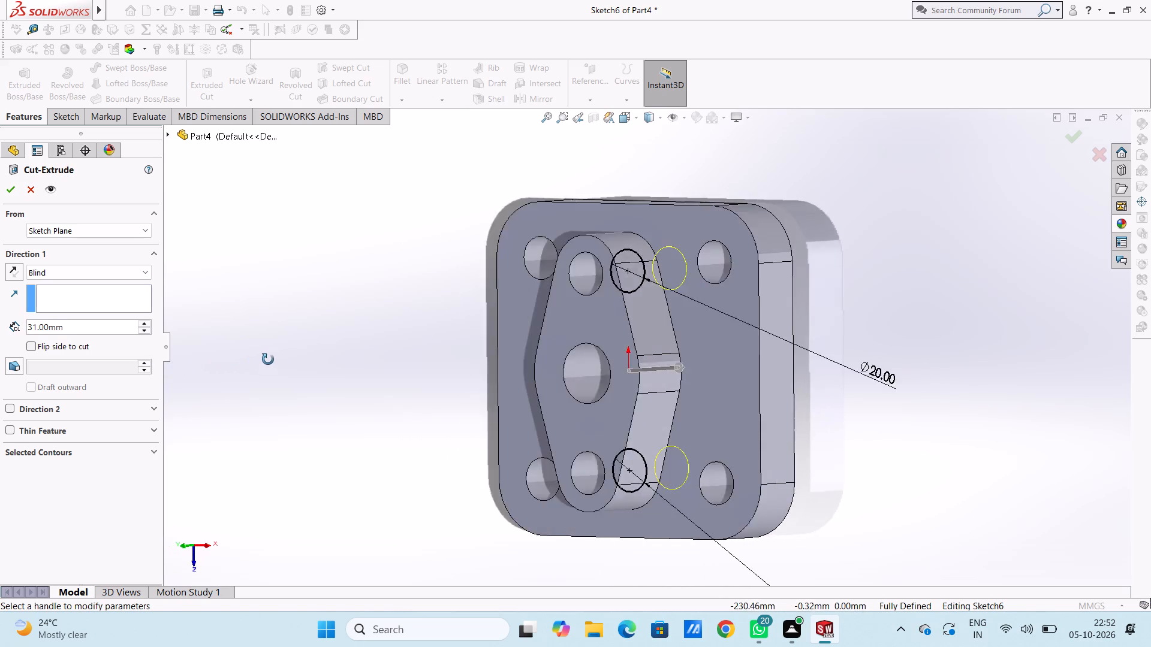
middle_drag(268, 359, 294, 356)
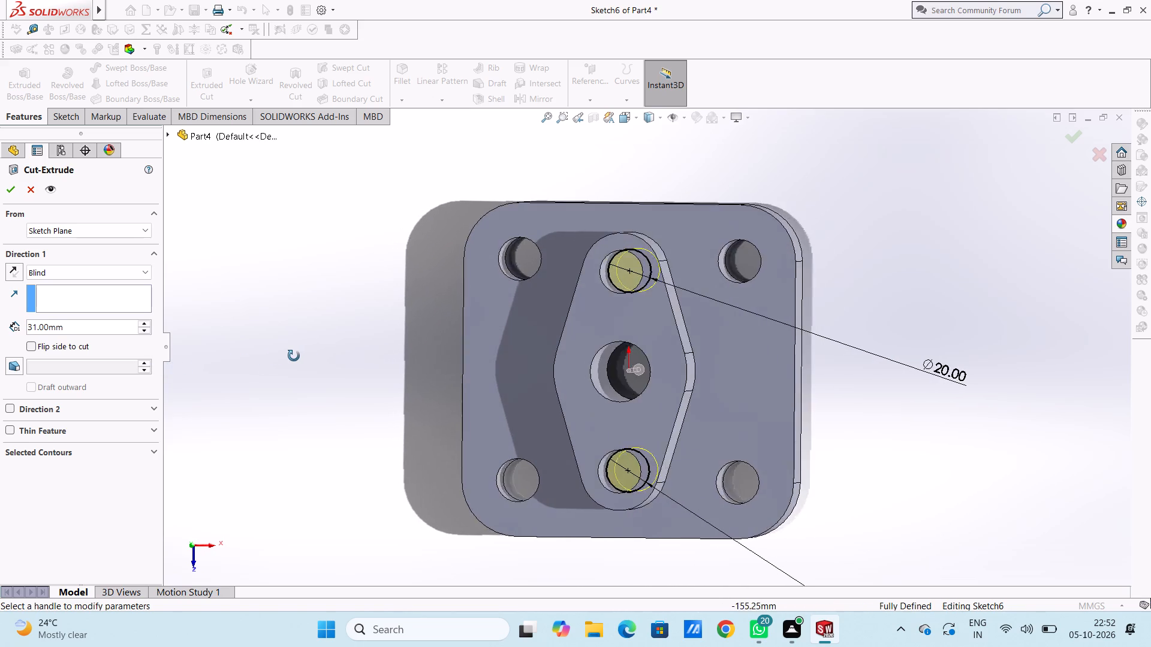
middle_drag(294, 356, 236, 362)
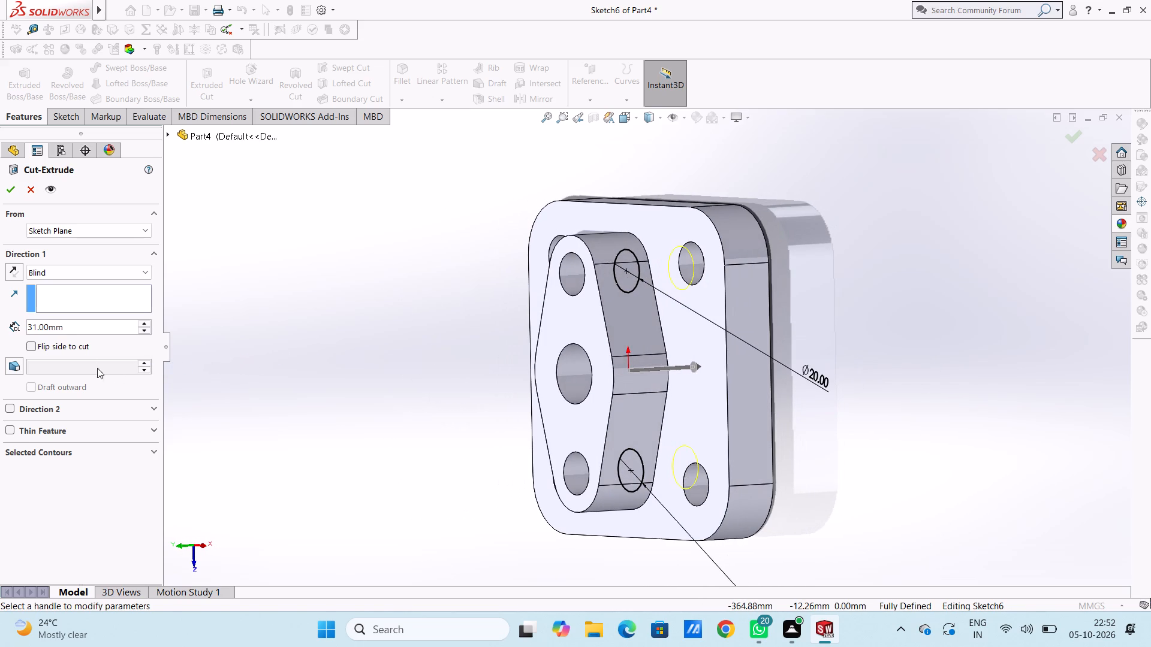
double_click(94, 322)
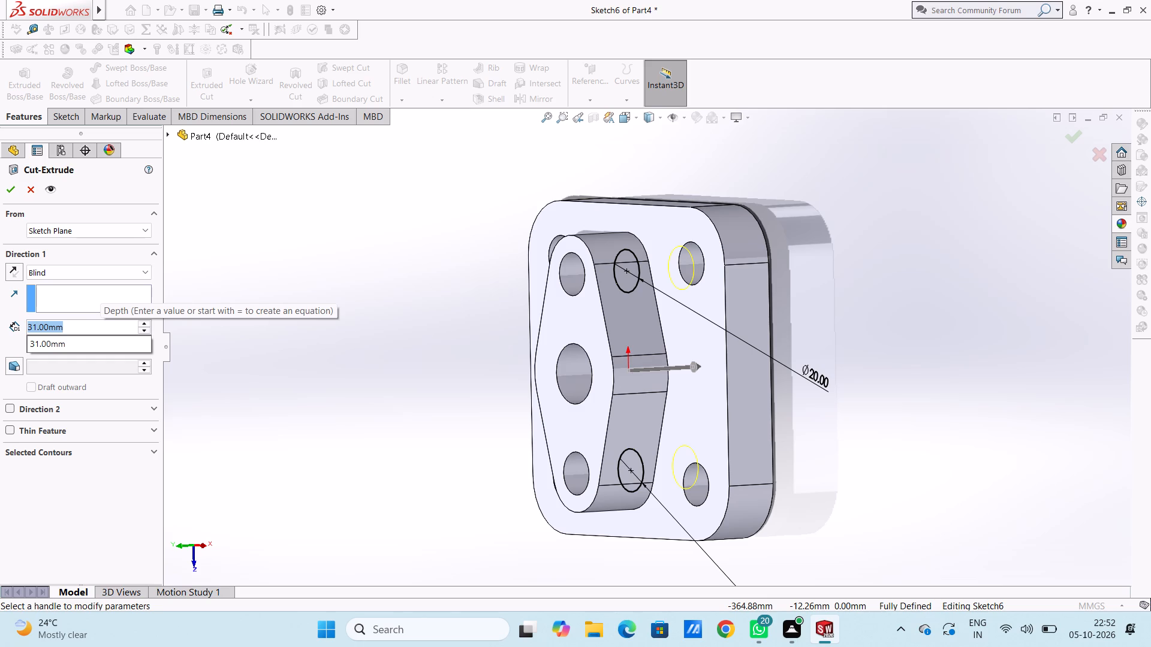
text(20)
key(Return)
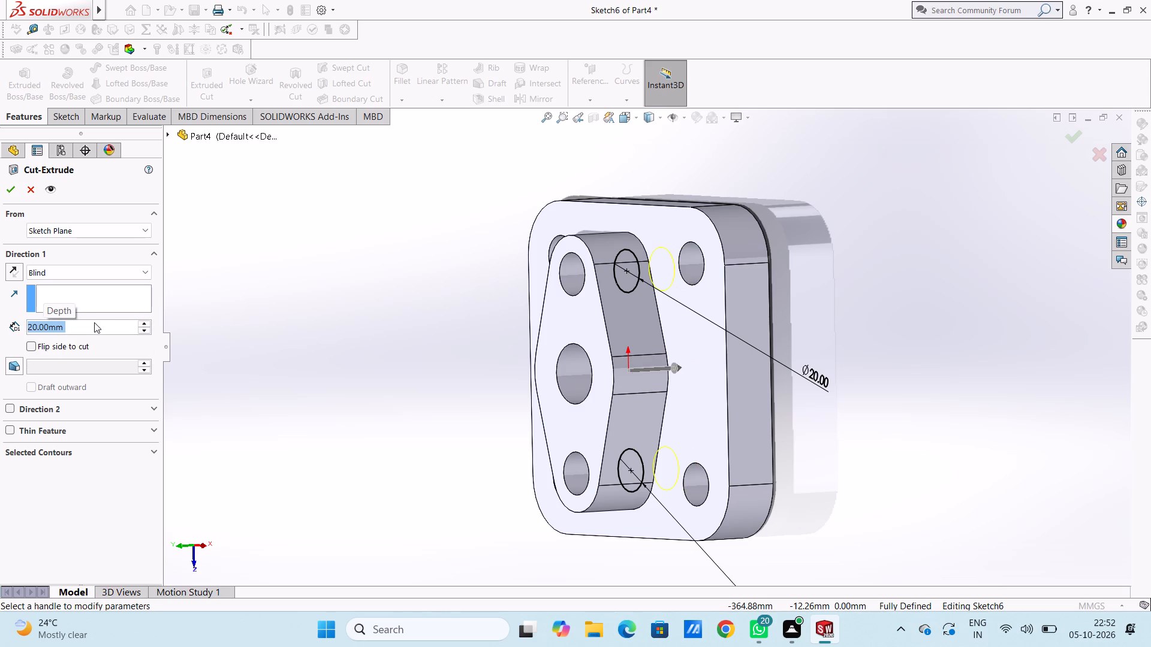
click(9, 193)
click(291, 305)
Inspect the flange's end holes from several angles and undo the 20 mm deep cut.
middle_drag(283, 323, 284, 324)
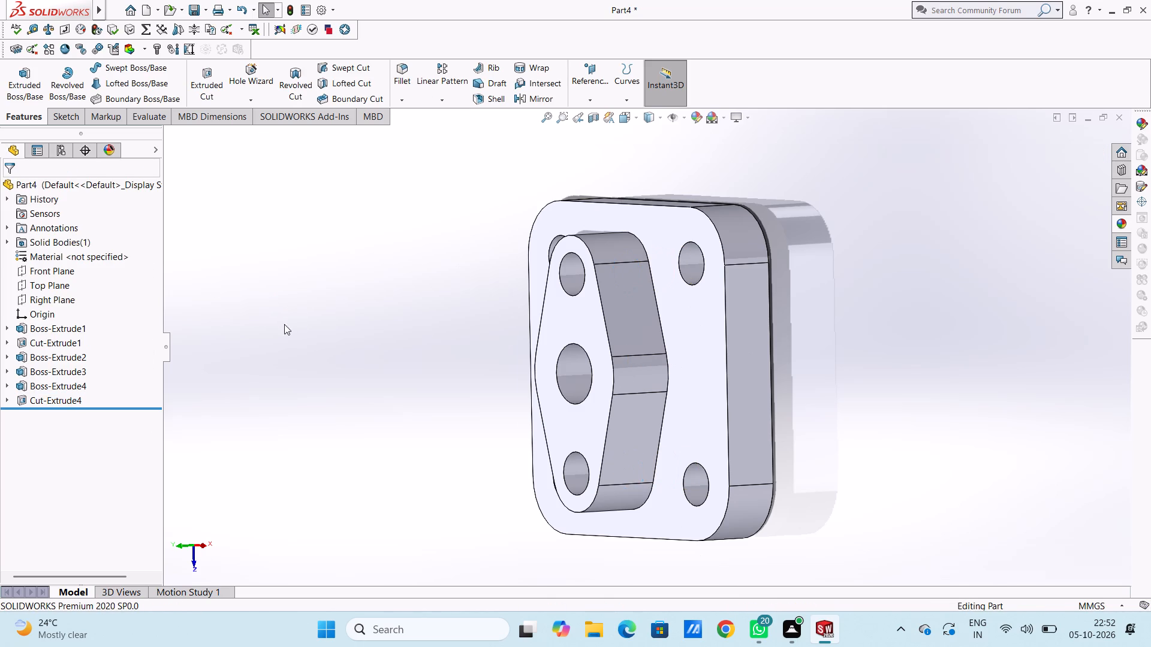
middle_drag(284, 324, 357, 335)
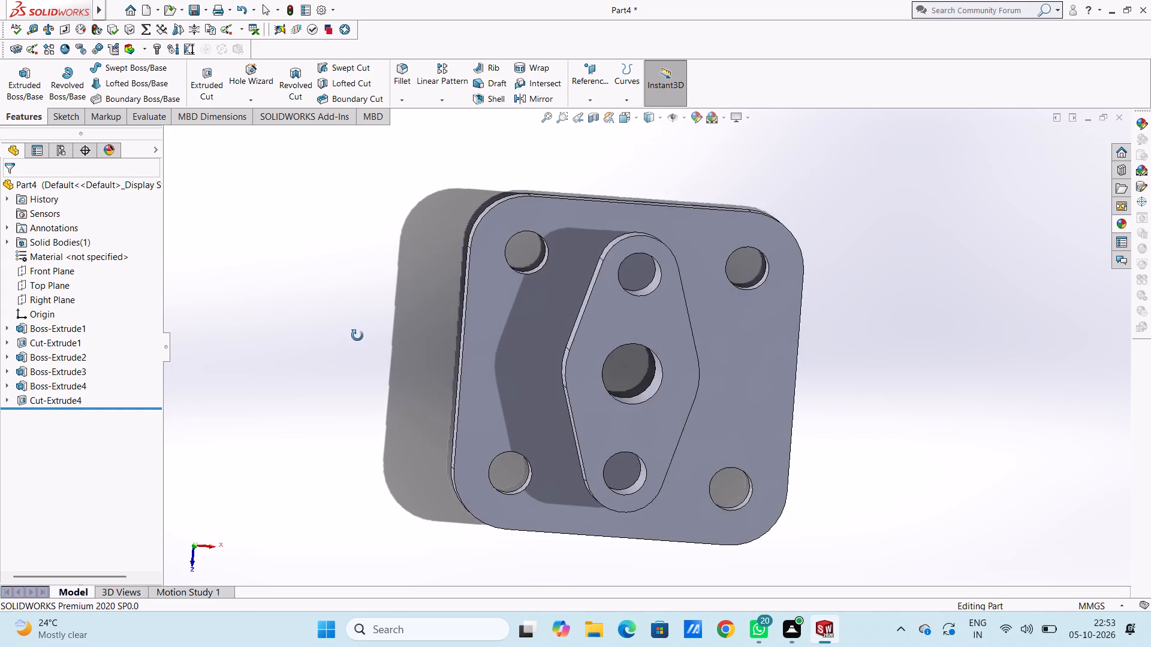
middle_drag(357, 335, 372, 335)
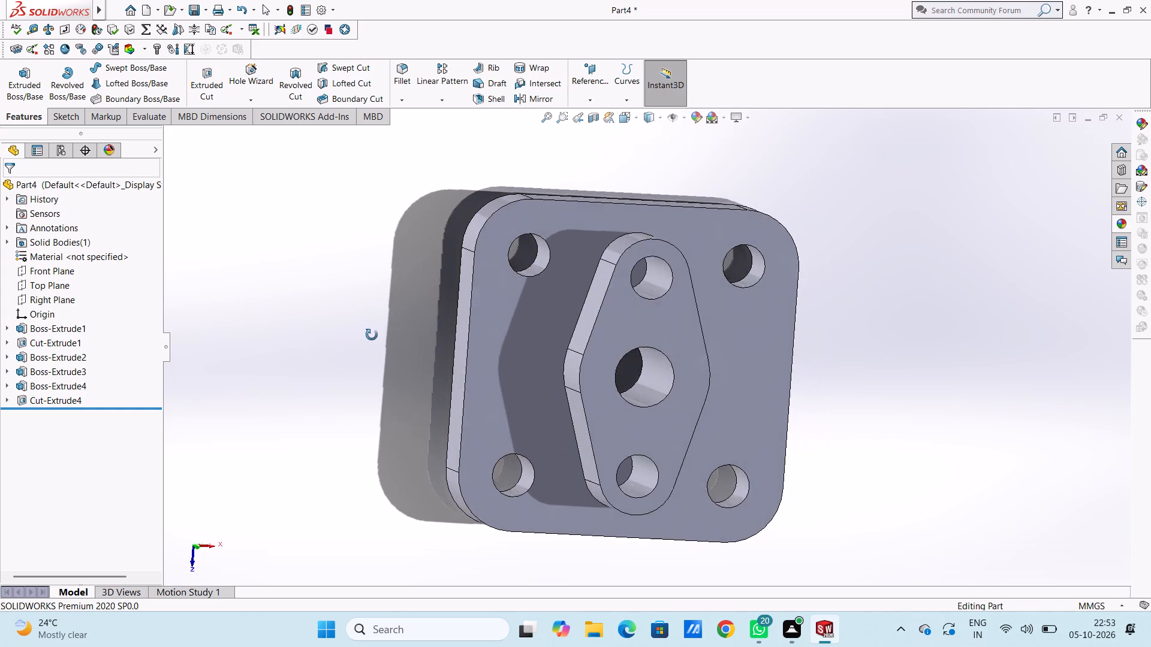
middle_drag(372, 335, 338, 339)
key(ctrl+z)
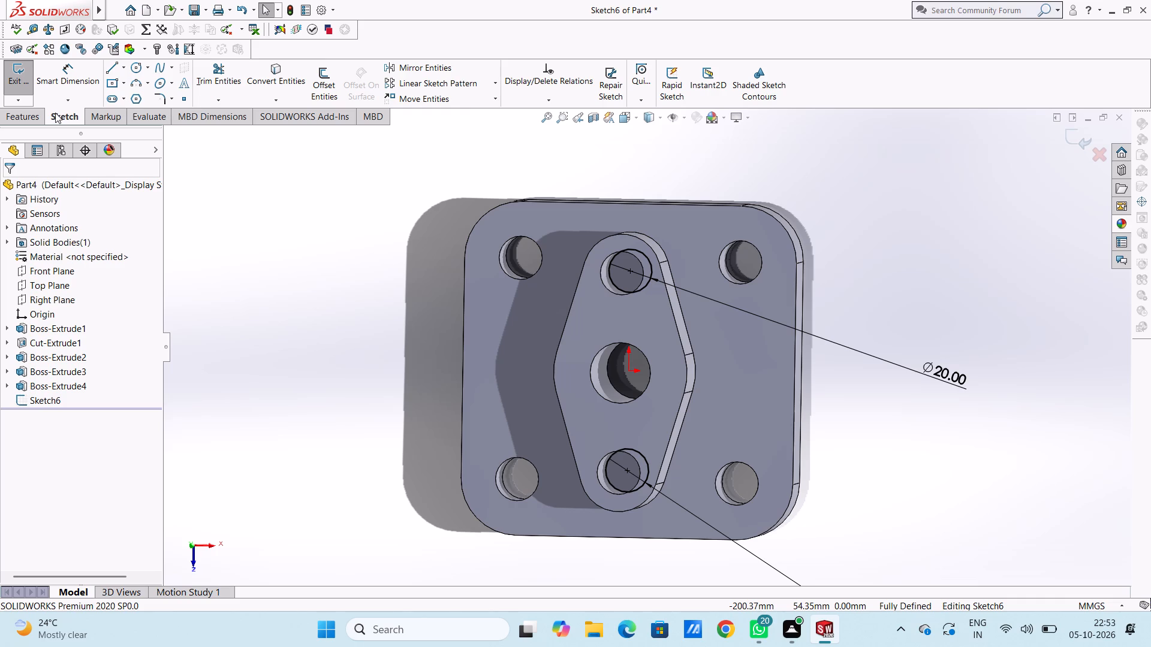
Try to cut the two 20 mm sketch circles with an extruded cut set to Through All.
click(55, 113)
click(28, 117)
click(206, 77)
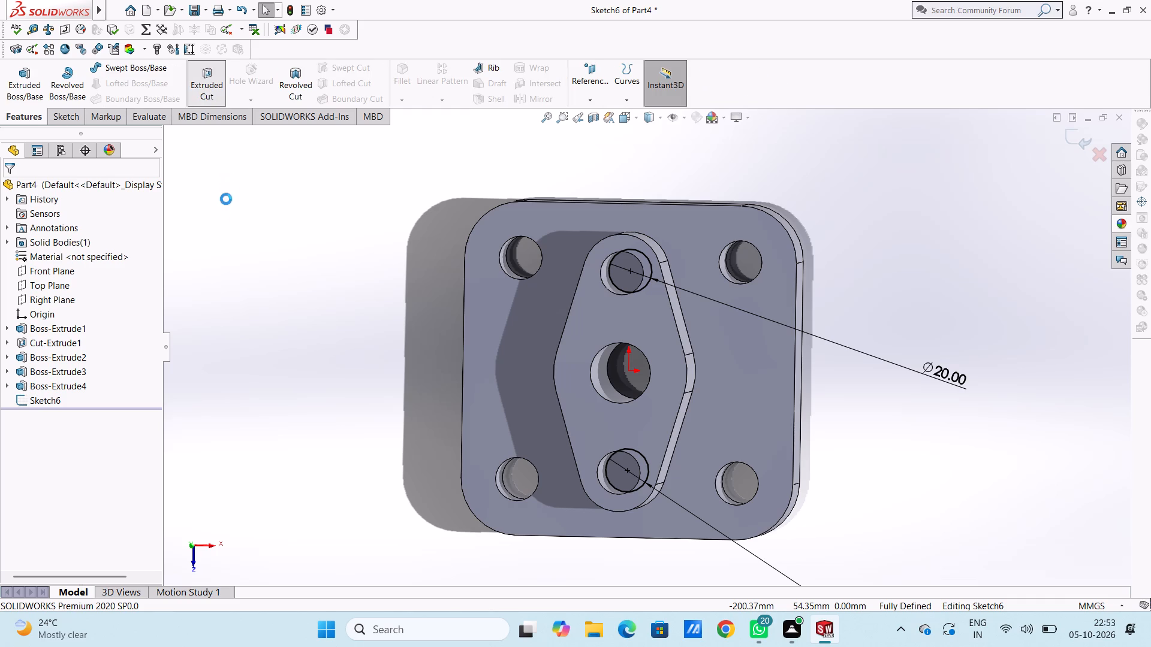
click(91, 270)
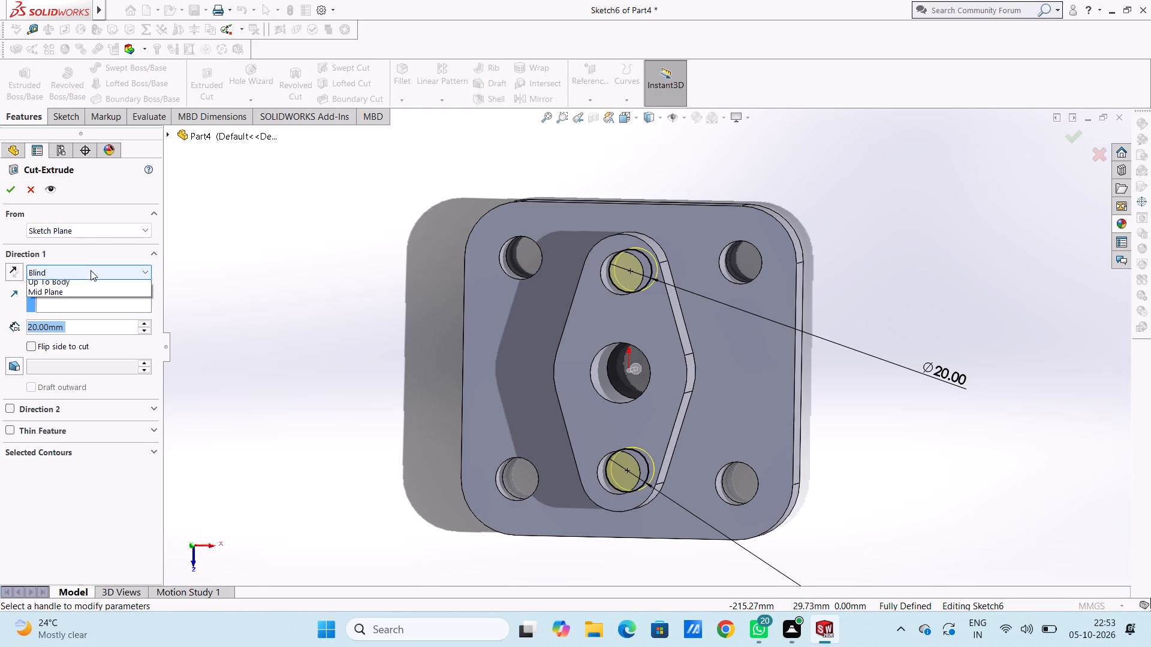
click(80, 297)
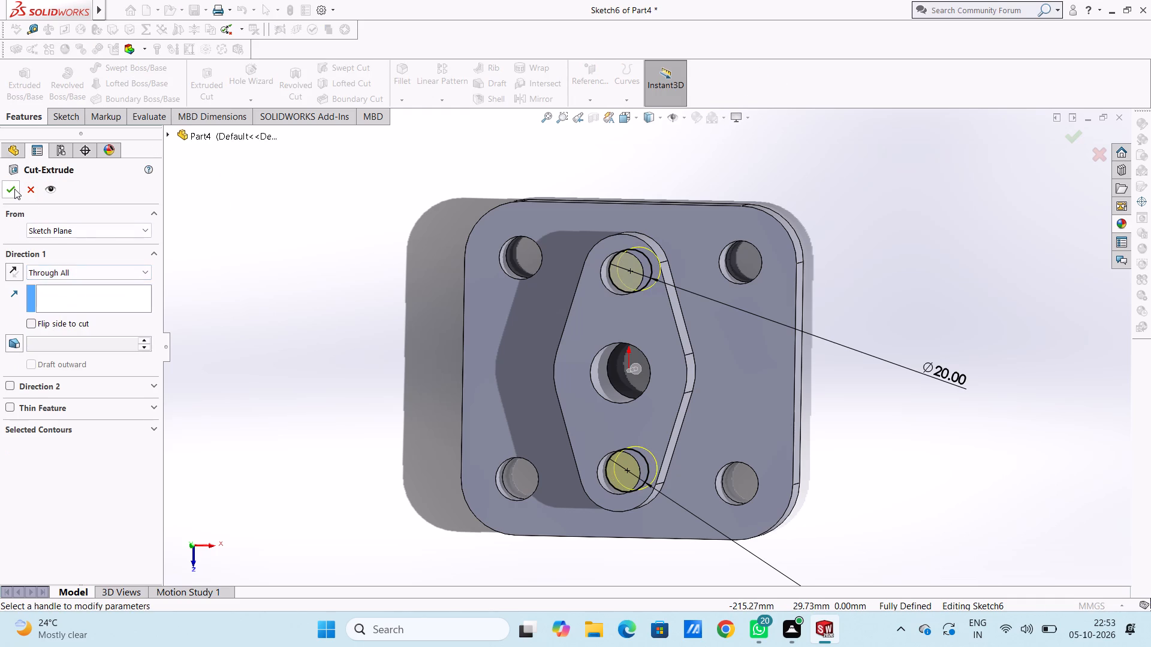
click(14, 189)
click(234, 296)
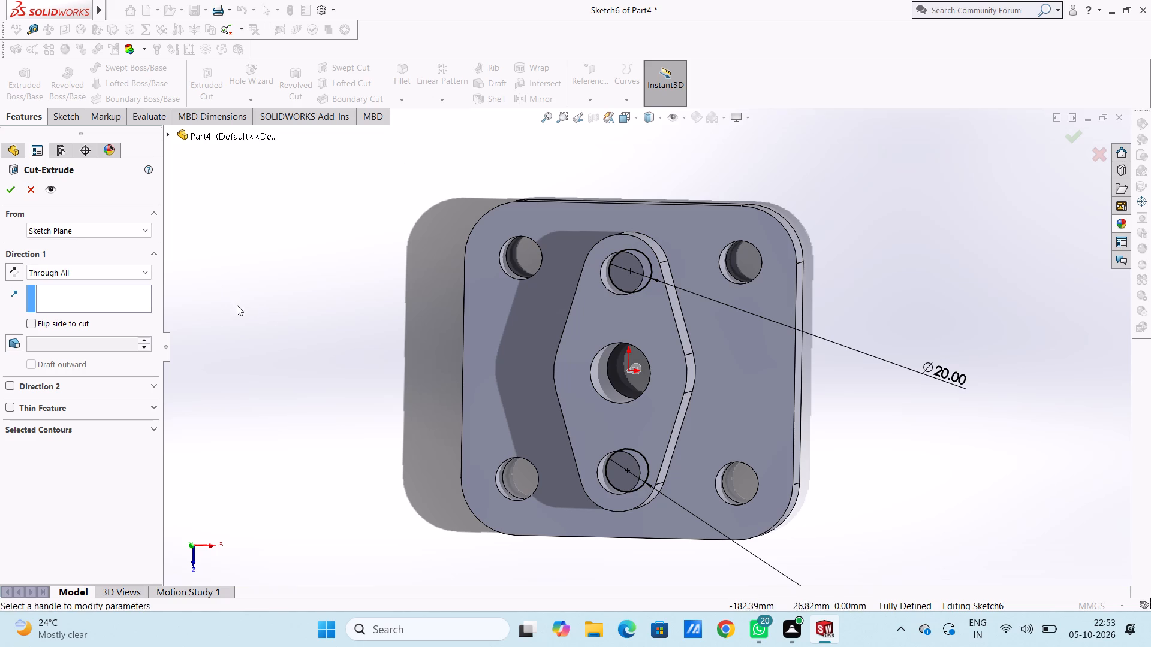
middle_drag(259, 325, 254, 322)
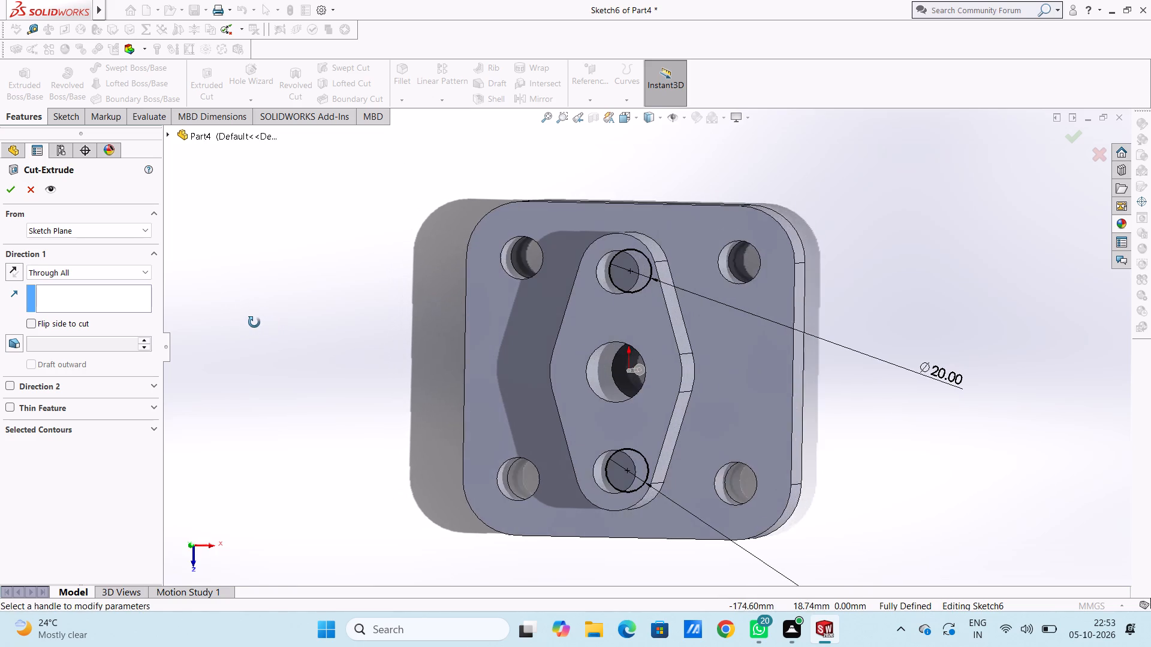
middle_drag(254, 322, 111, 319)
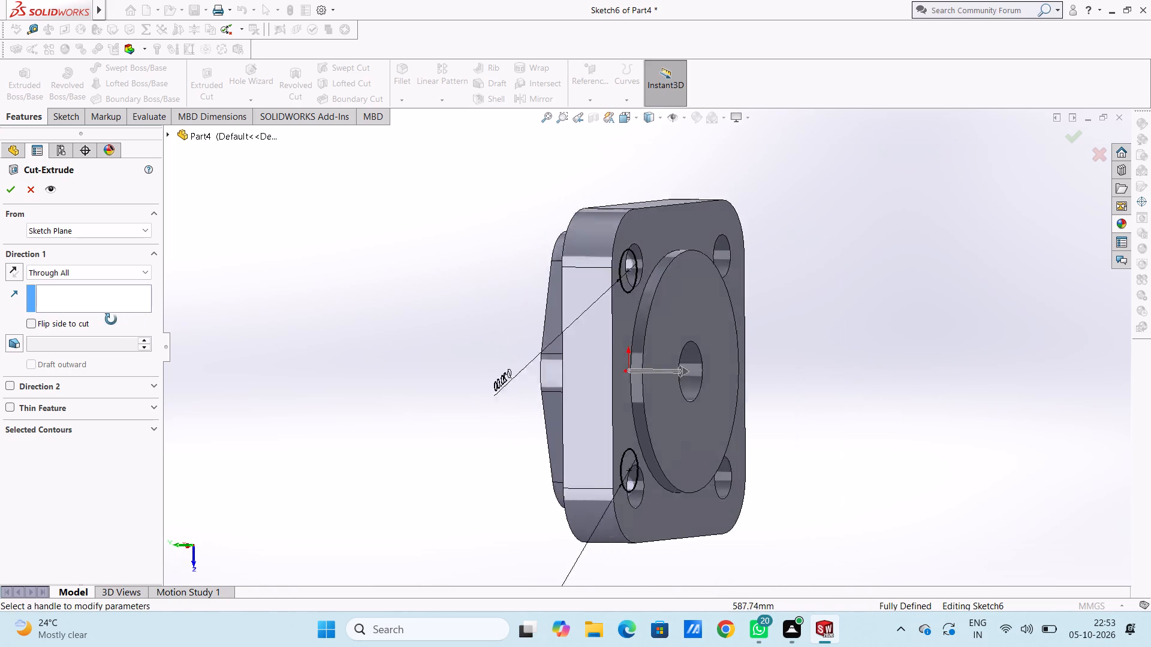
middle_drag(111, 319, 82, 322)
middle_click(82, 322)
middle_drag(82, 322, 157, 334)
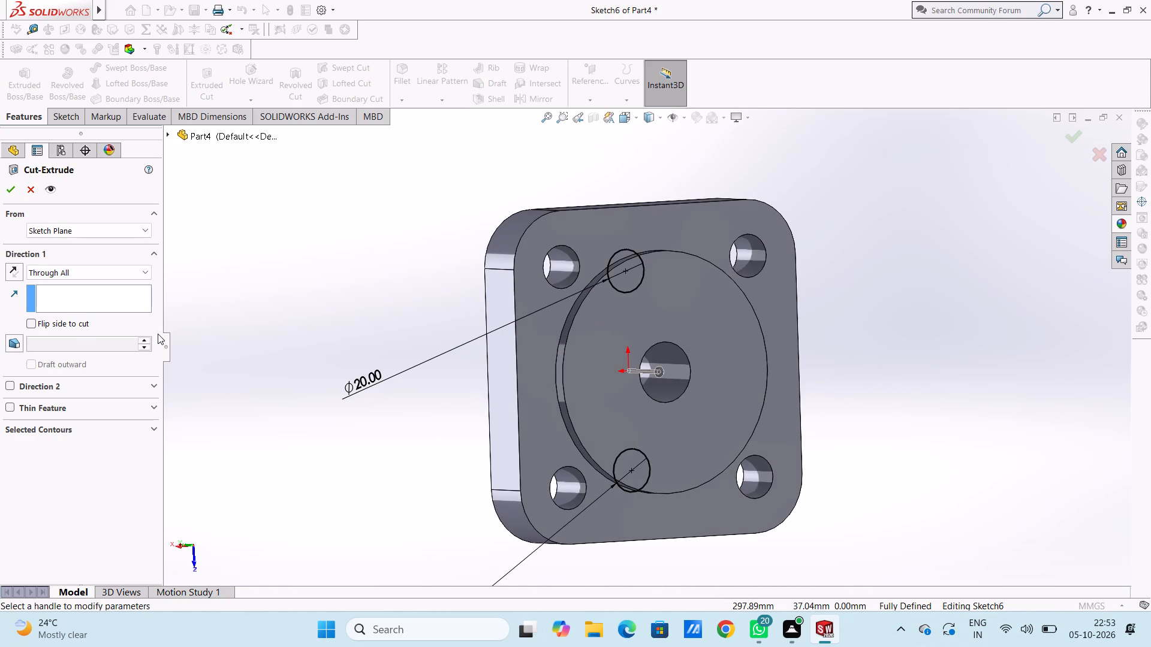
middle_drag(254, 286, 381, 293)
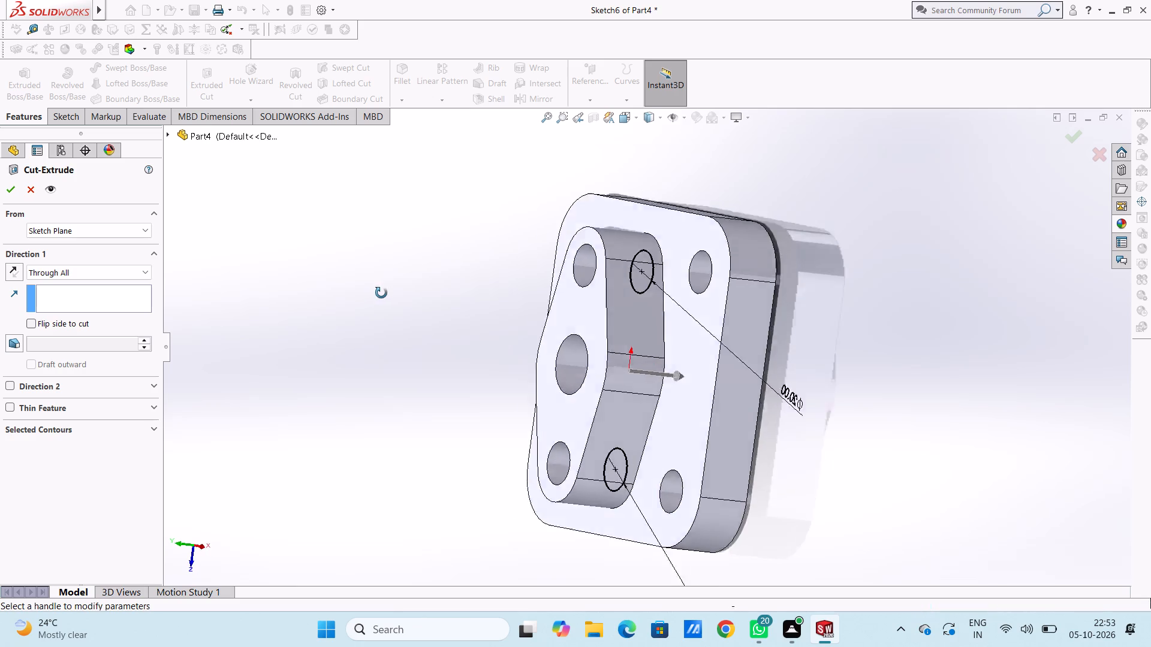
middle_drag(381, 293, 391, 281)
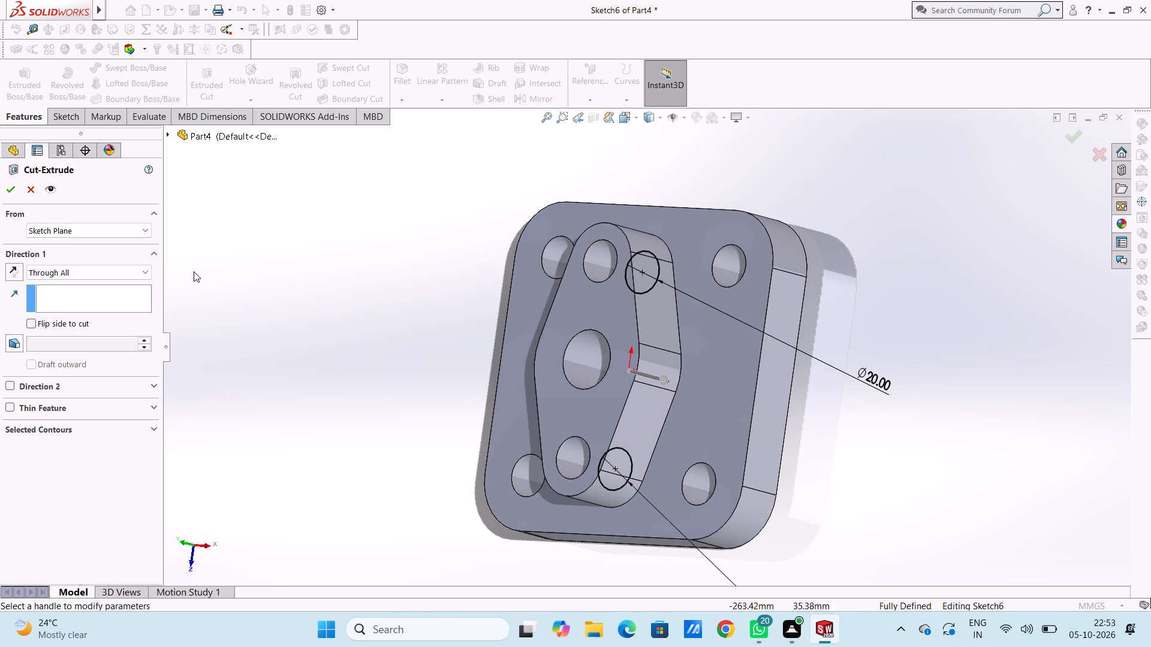
Cut the two 20 mm sketch circles as a blind extruded cut 22 mm deep with a 2° draft.
click(117, 270)
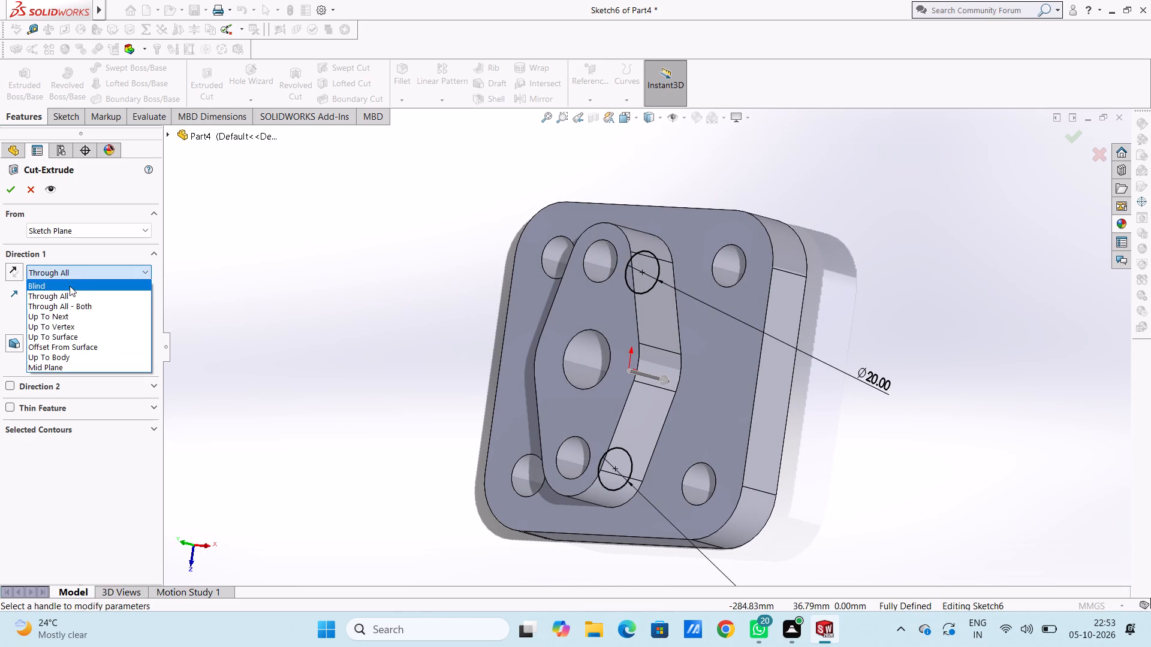
click(70, 286)
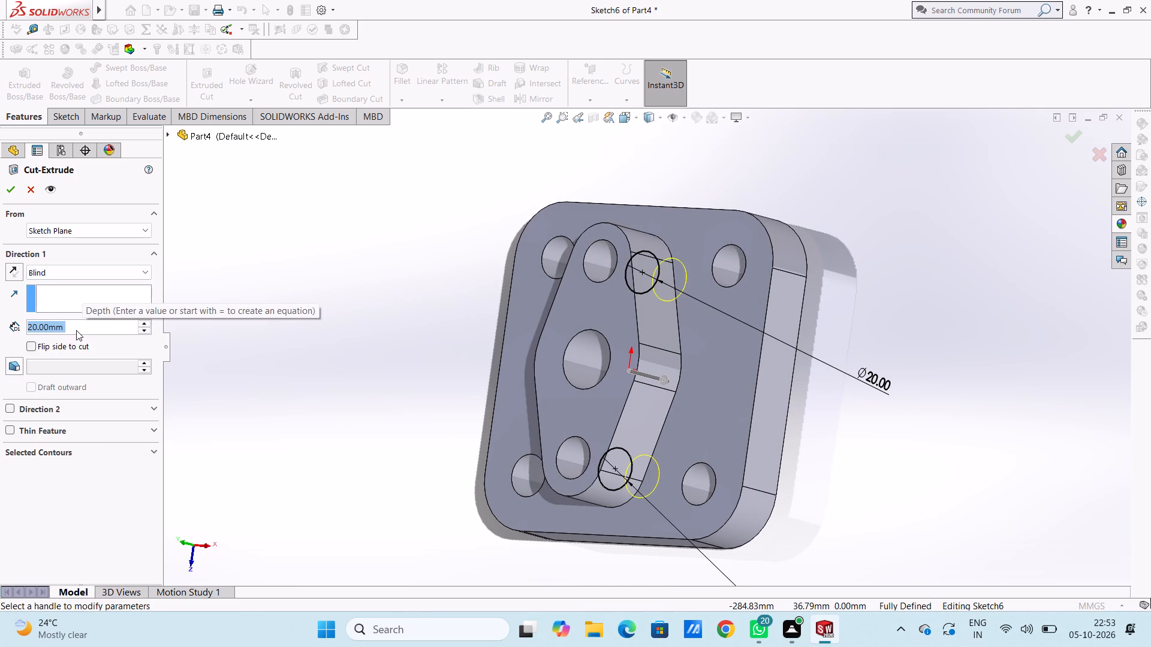
text(22)
key(Return)
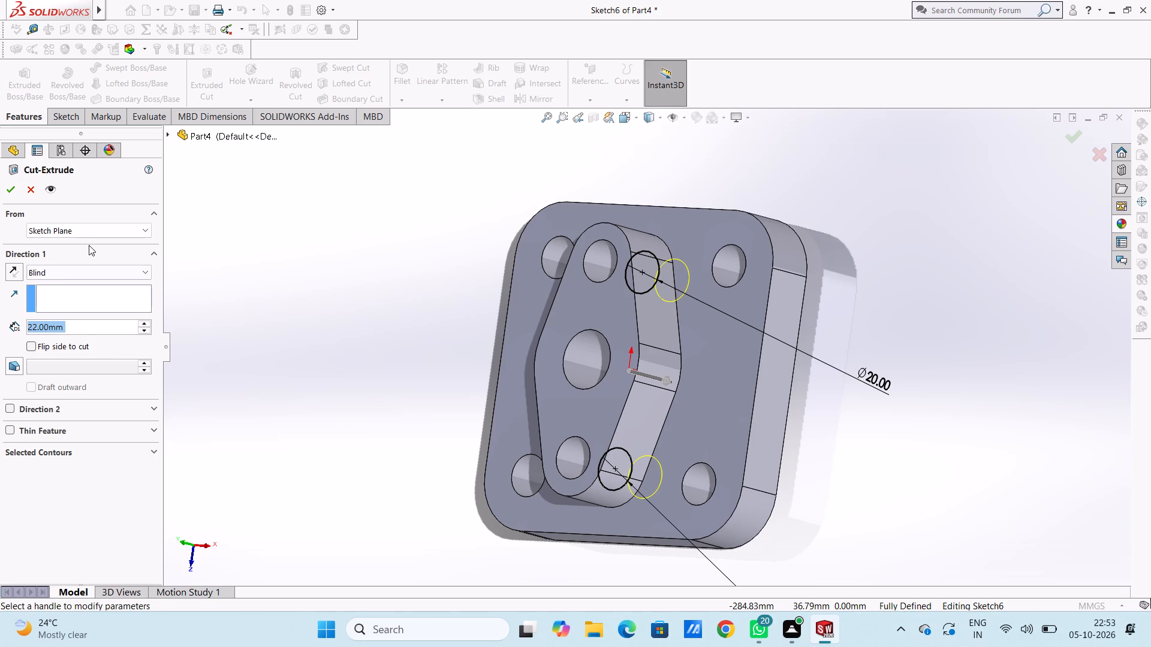
click(15, 363)
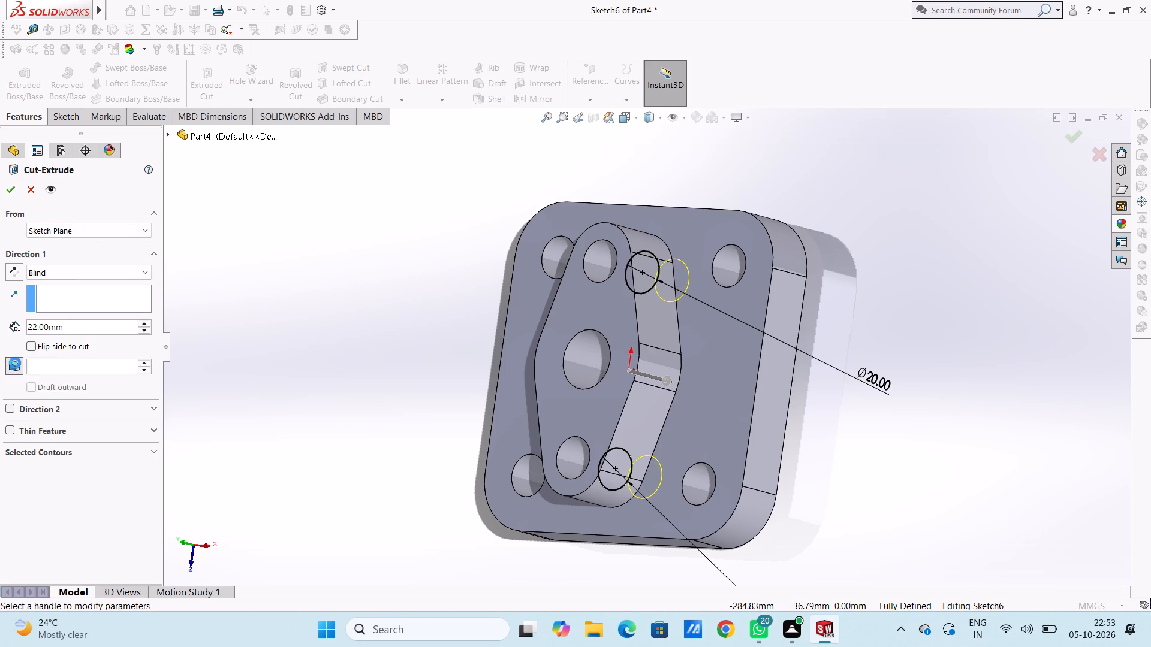
key(2)
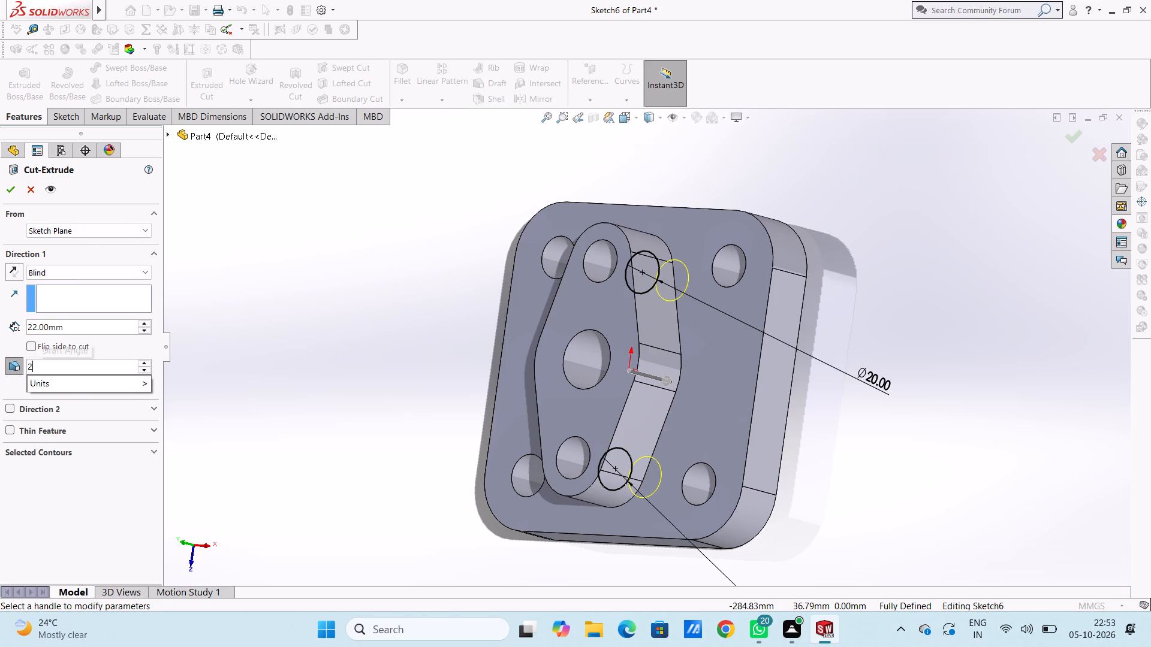
key(Return)
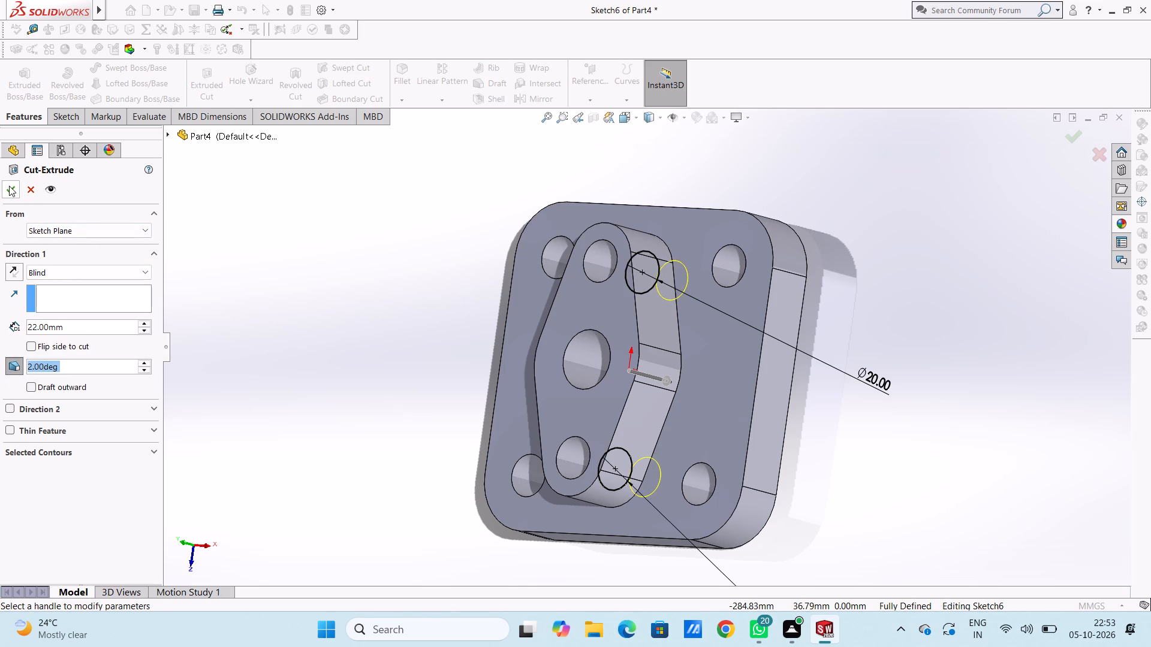
click(9, 186)
click(281, 338)
Create a reference plane parallel to the Front Plane at an offset of 0 mm.
middle_drag(279, 332, 337, 373)
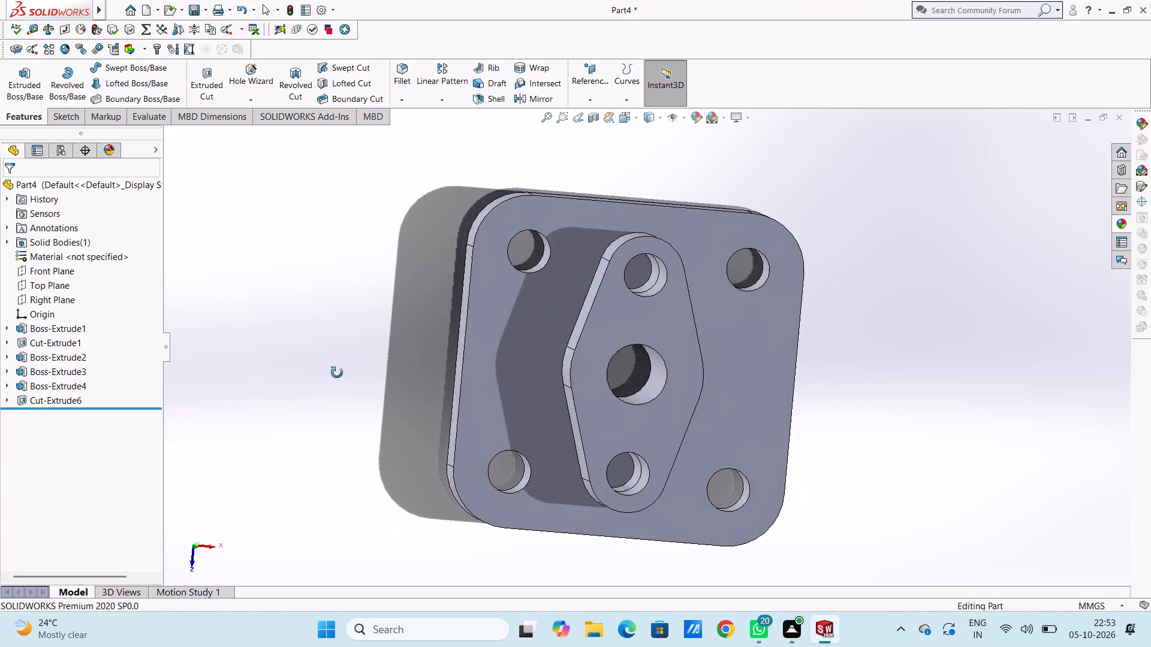
middle_drag(337, 373, 294, 324)
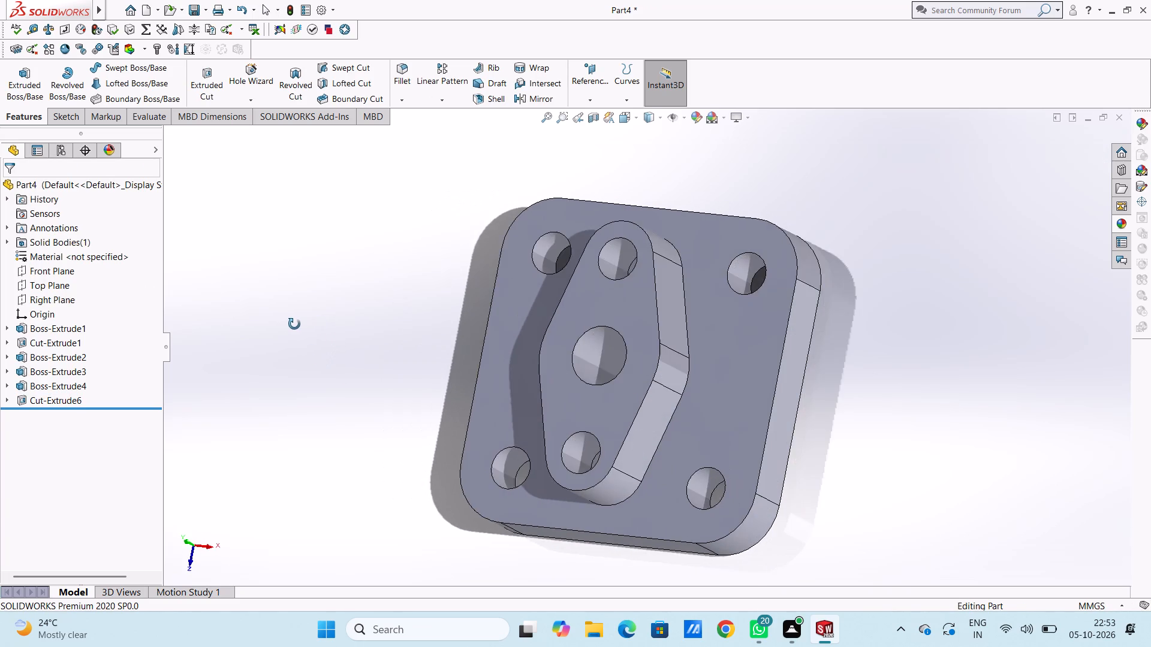
middle_drag(294, 324, 306, 325)
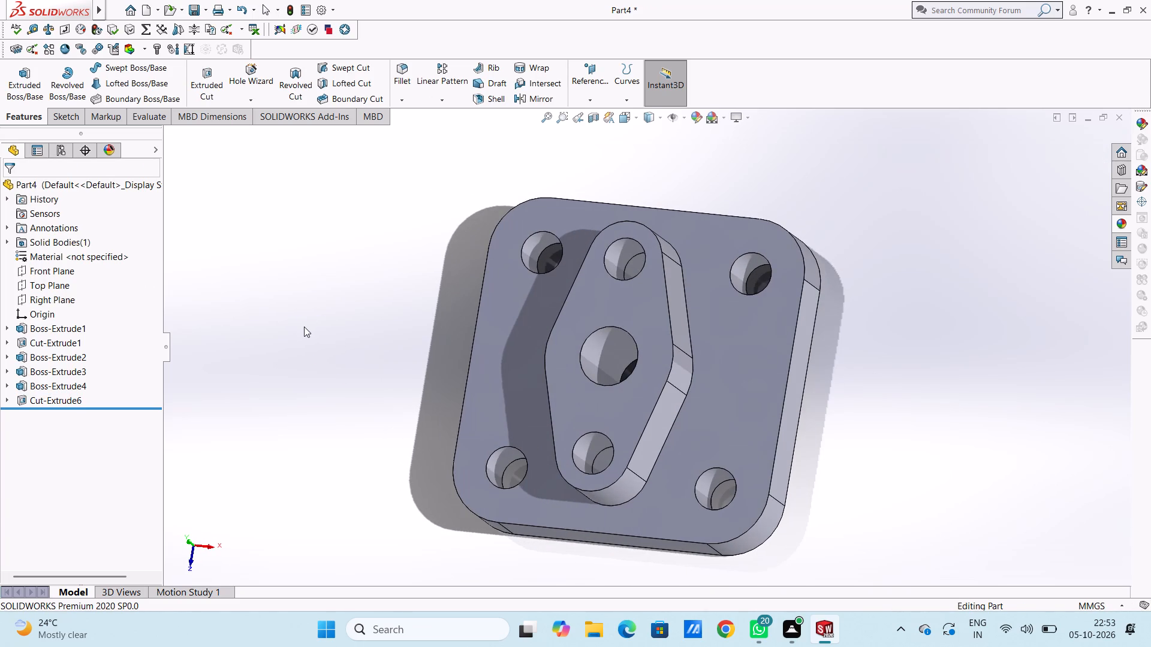
key(ctrl+5)
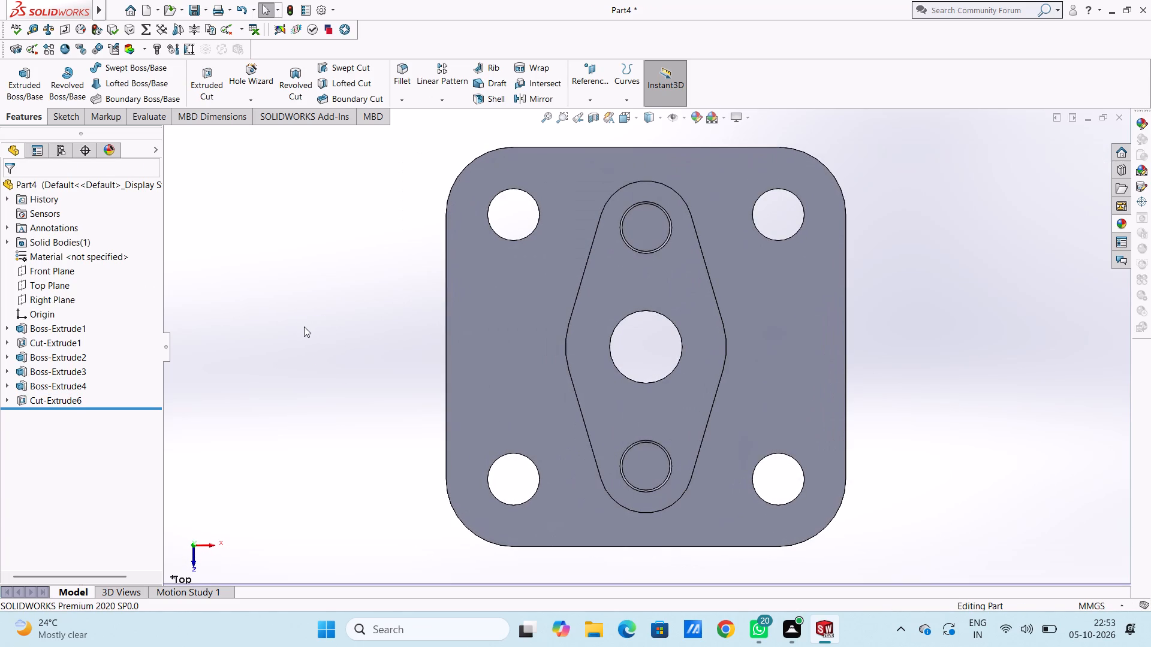
click(593, 71)
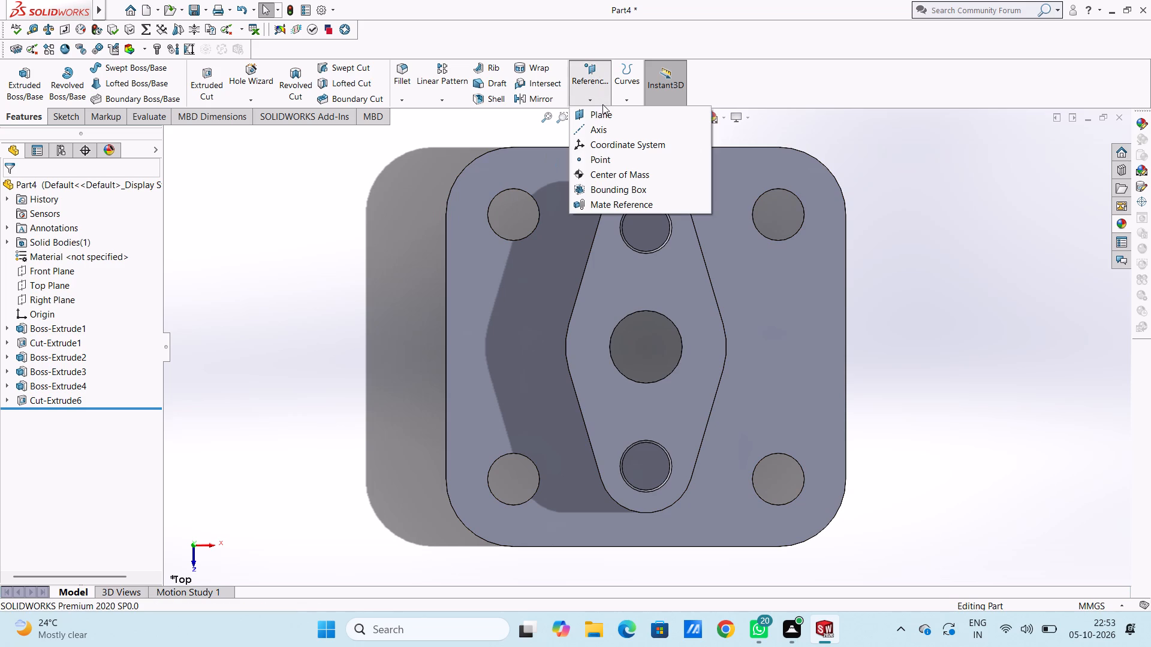
click(603, 111)
scroll(624, 255, up, 3)
scroll(752, 312, down, 1)
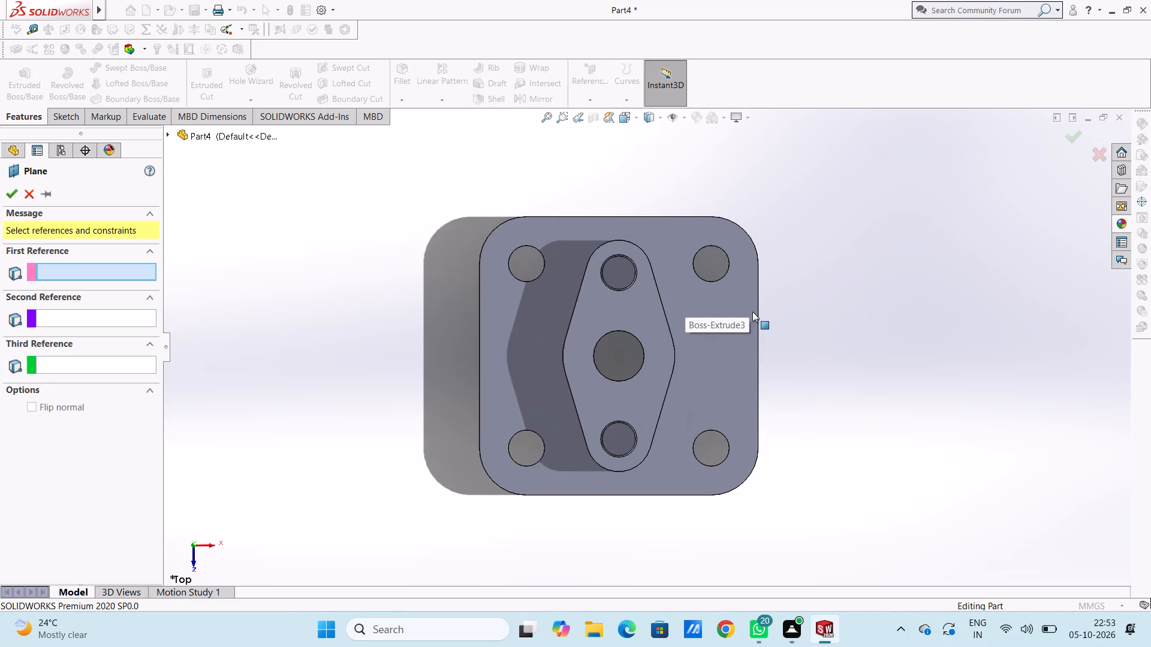
click(195, 141)
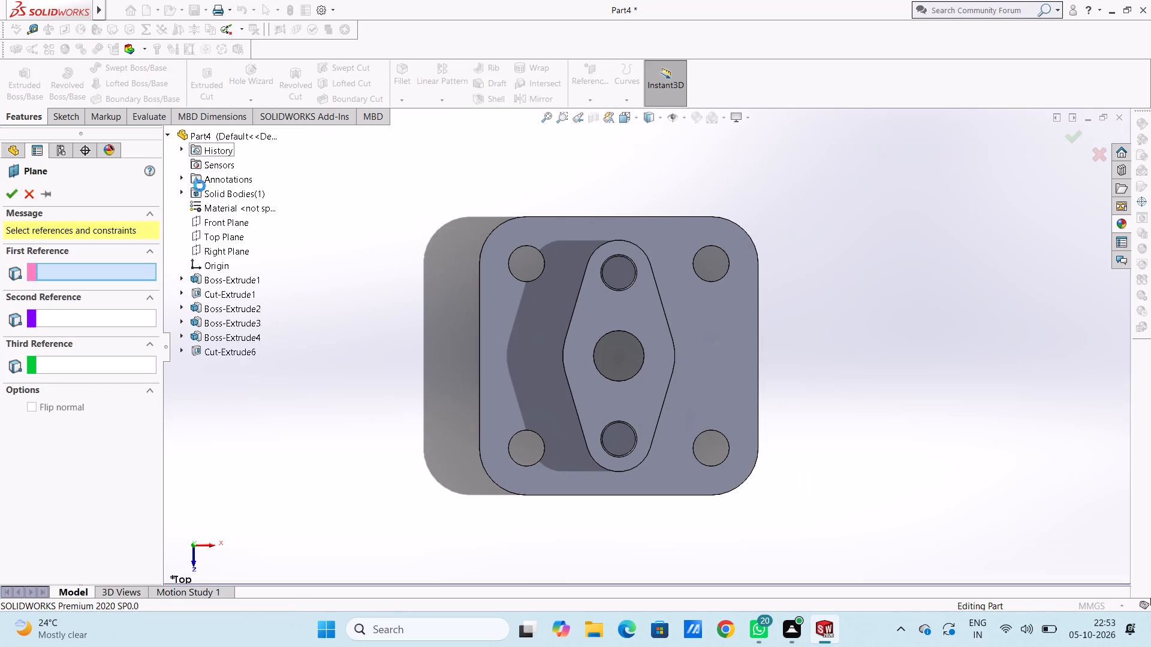
click(223, 223)
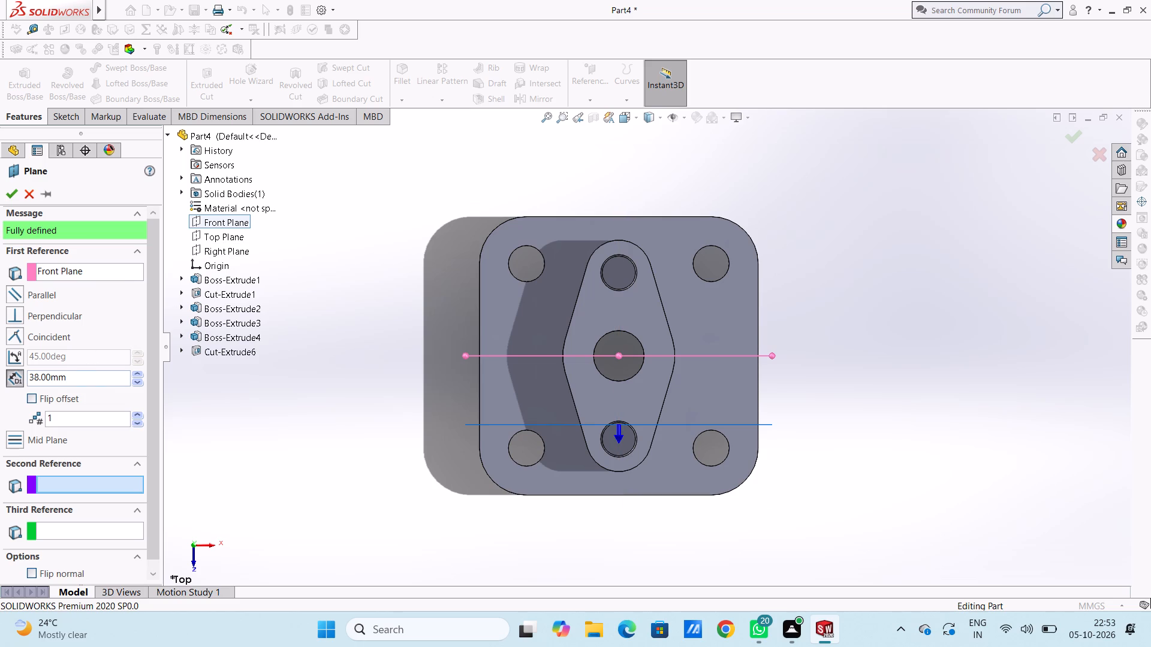
double_click(88, 379)
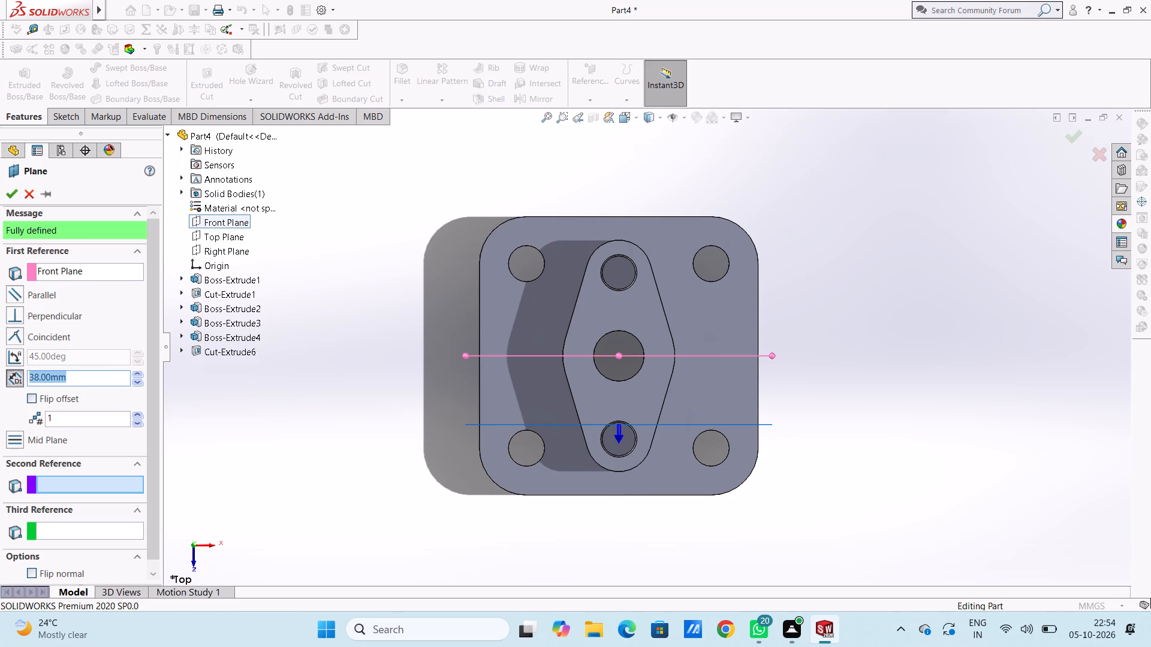
key(0)
key(Return)
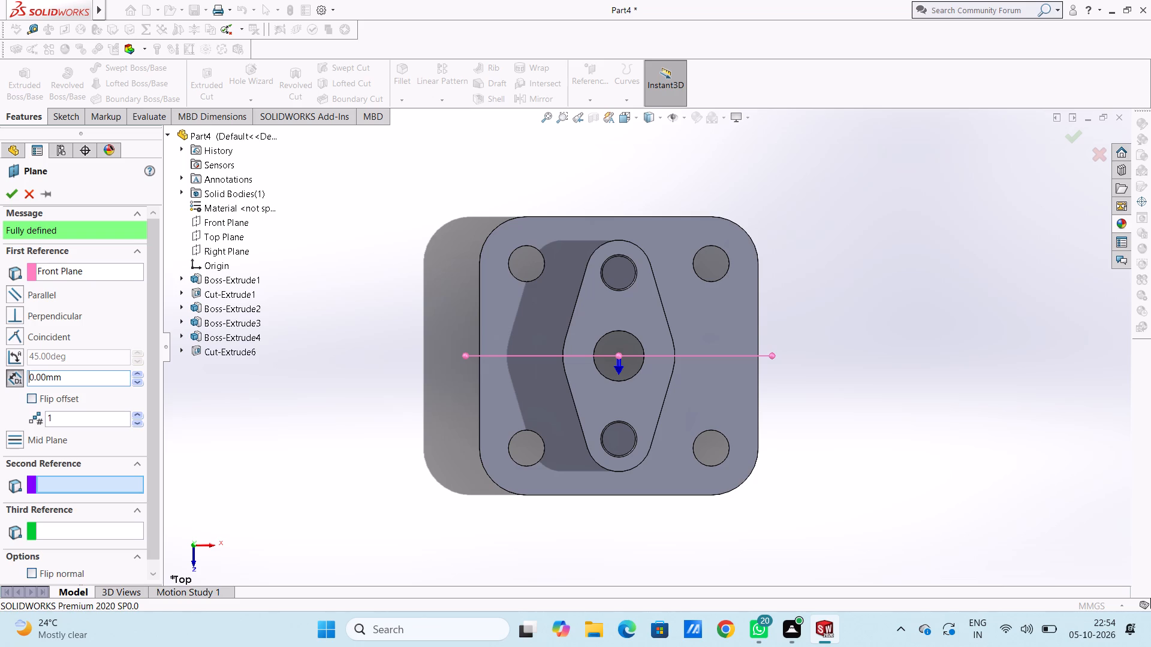
click(12, 196)
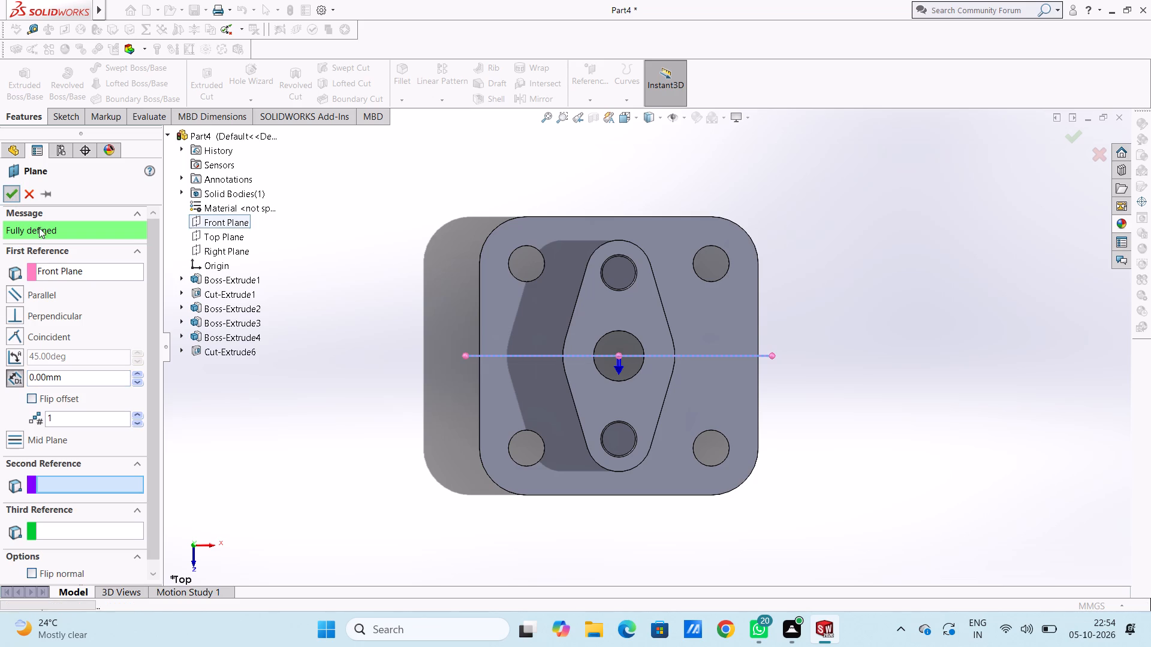
click(287, 315)
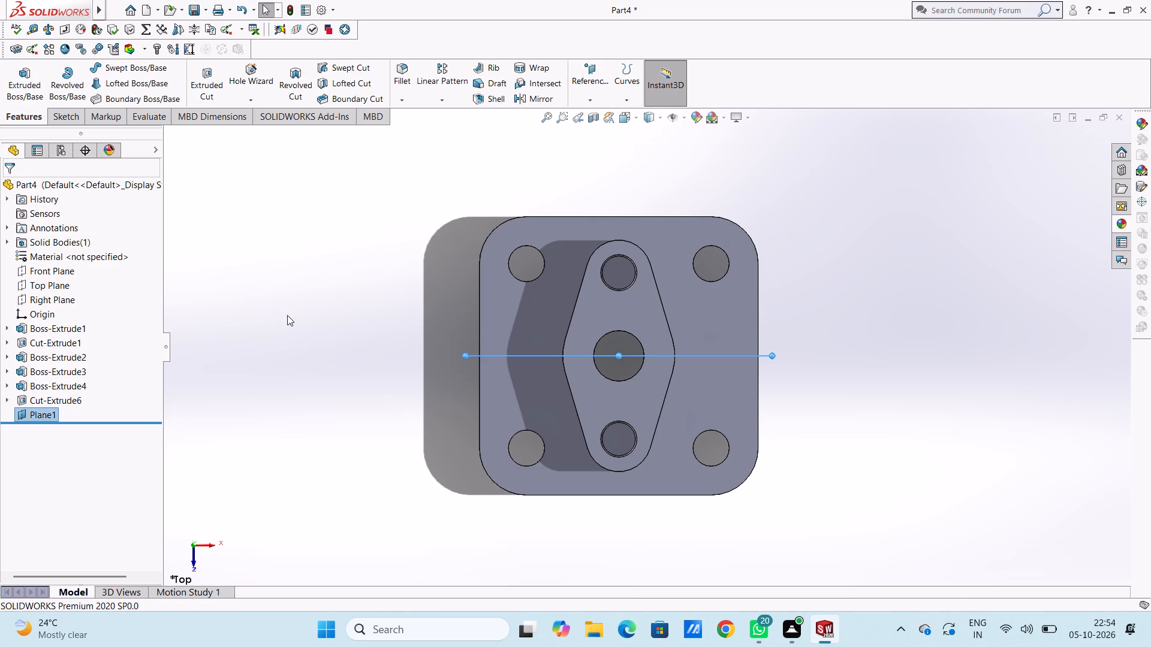
Sketch on the new plane a line outline spanning the plate's width up to the flange top, with top segments about 58 mm and 57 mm long.
key(ctrl+1)
scroll(287, 315, up, 4)
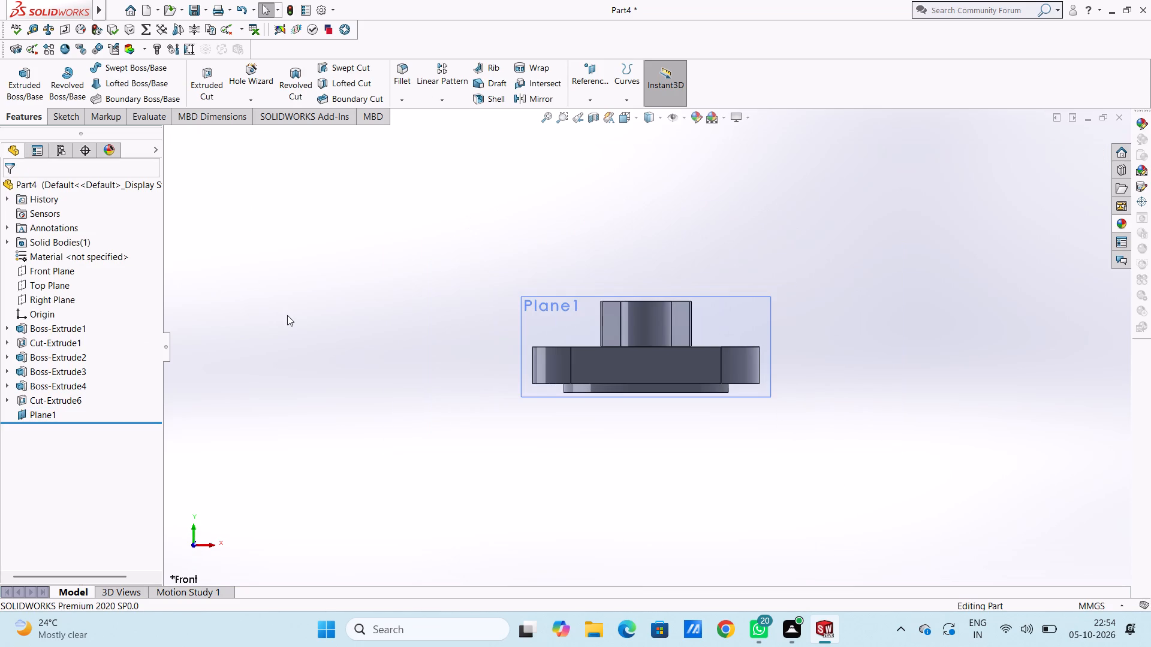
click(550, 309)
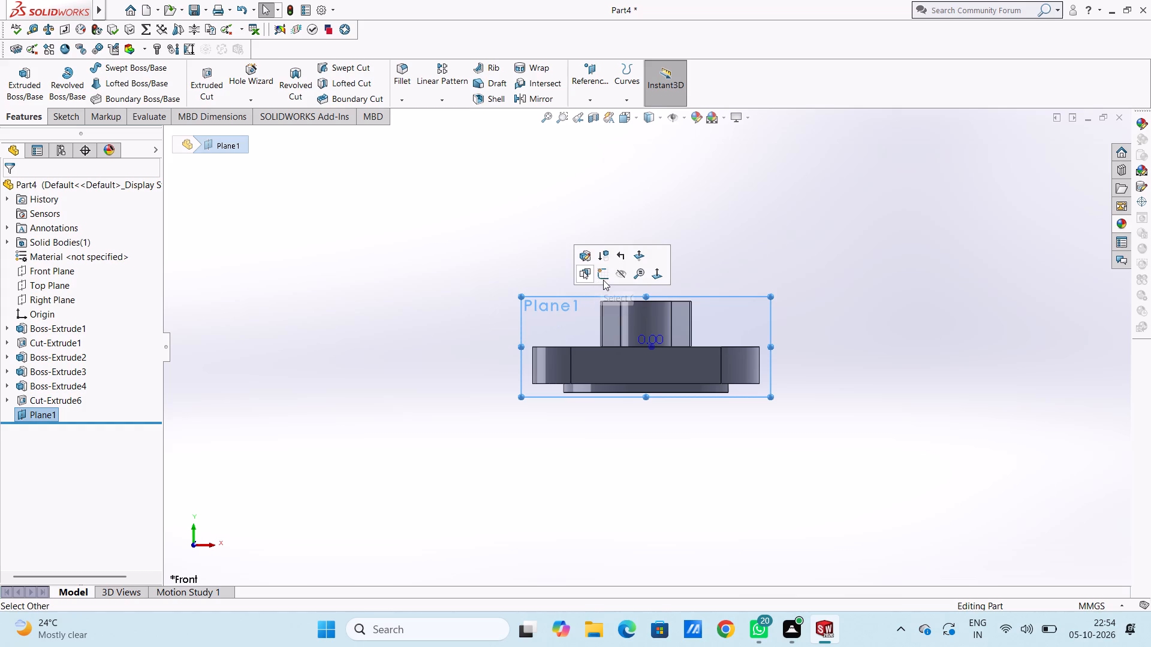
click(603, 278)
click(531, 267)
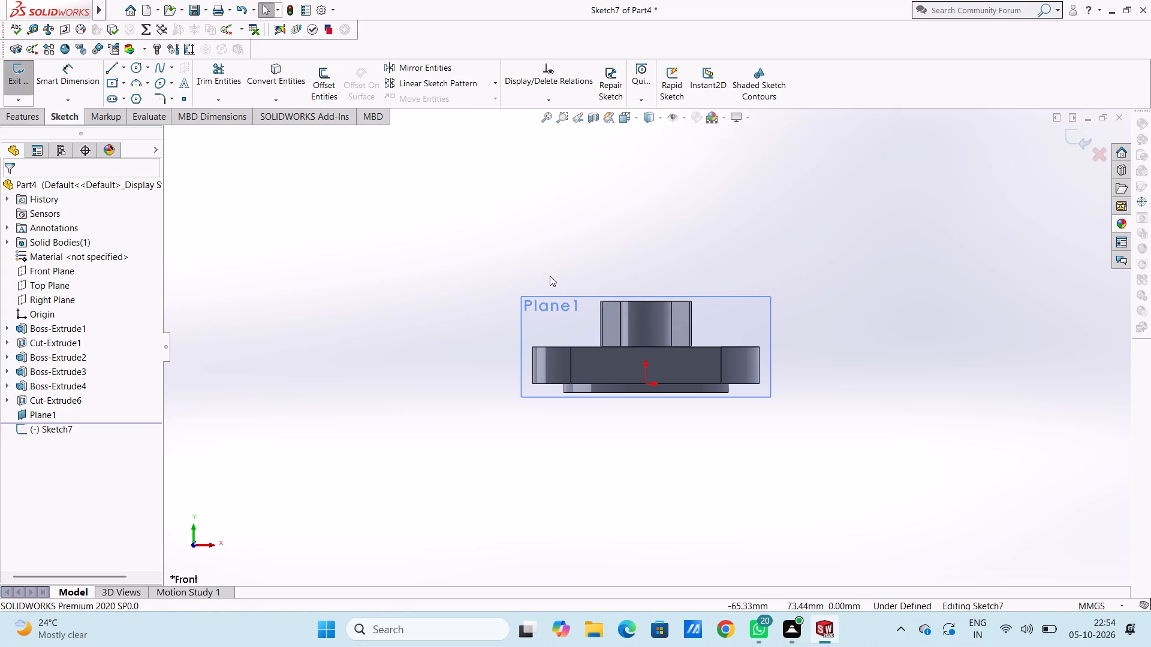
click(113, 67)
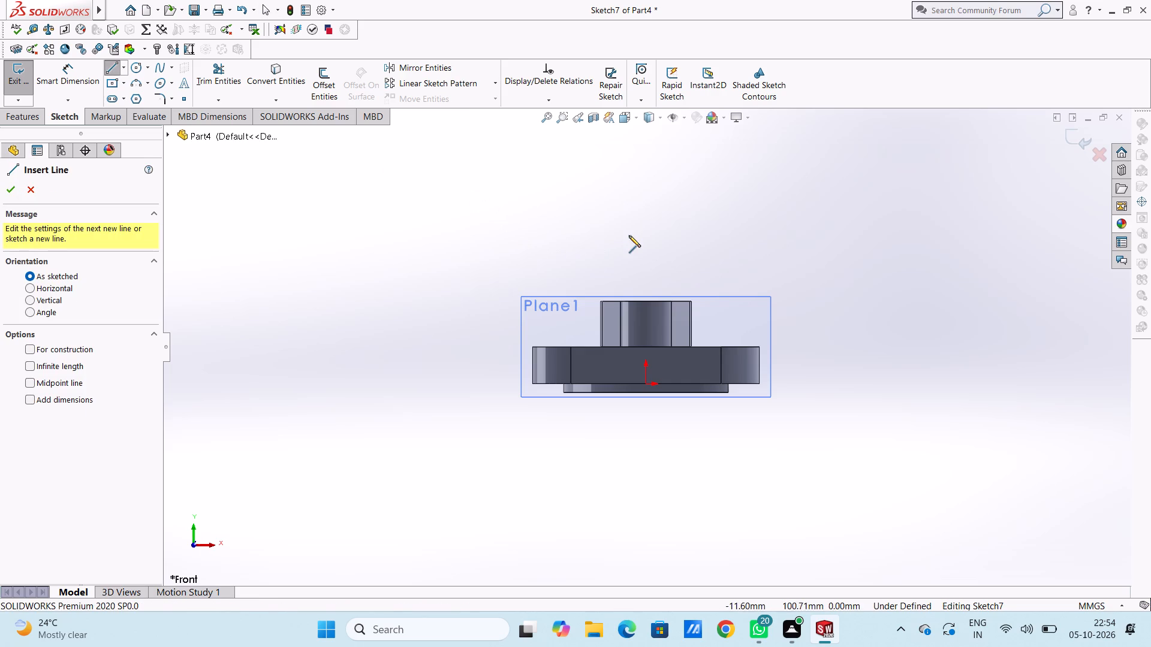
middle_click(629, 235)
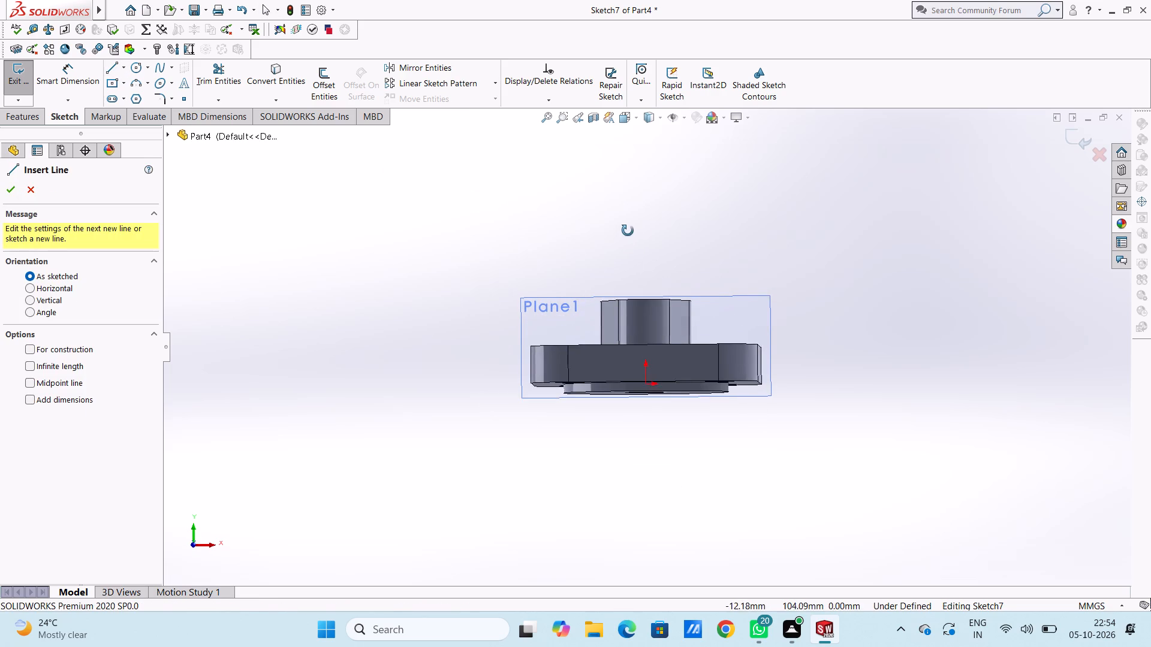
key(ctrl+1)
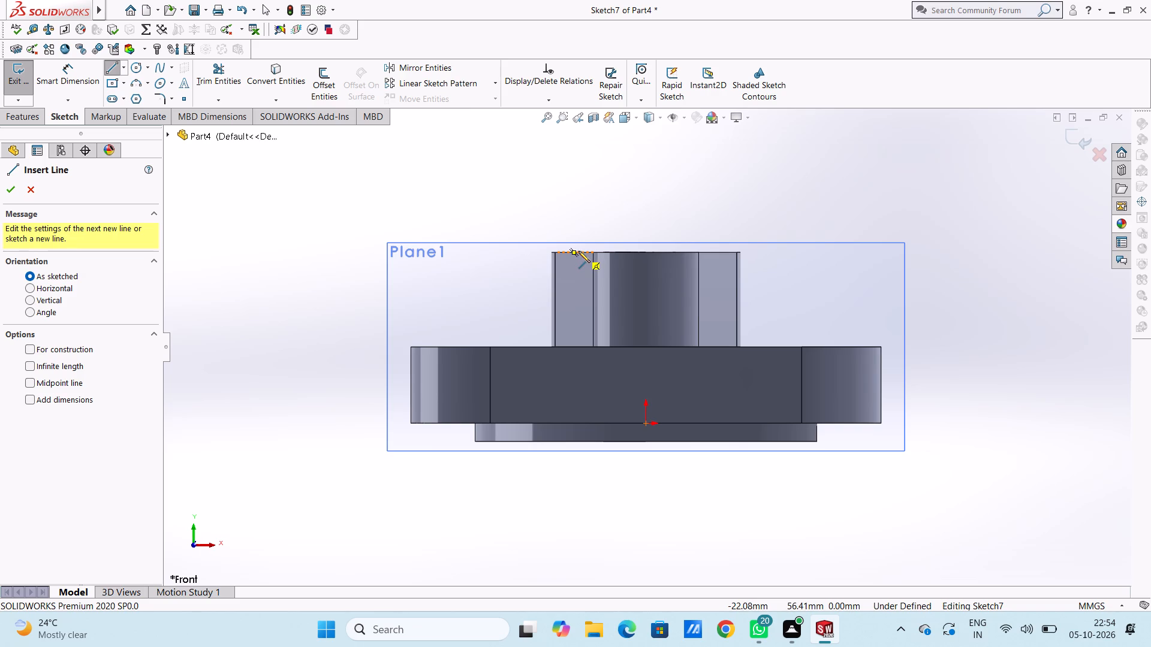
click(587, 252)
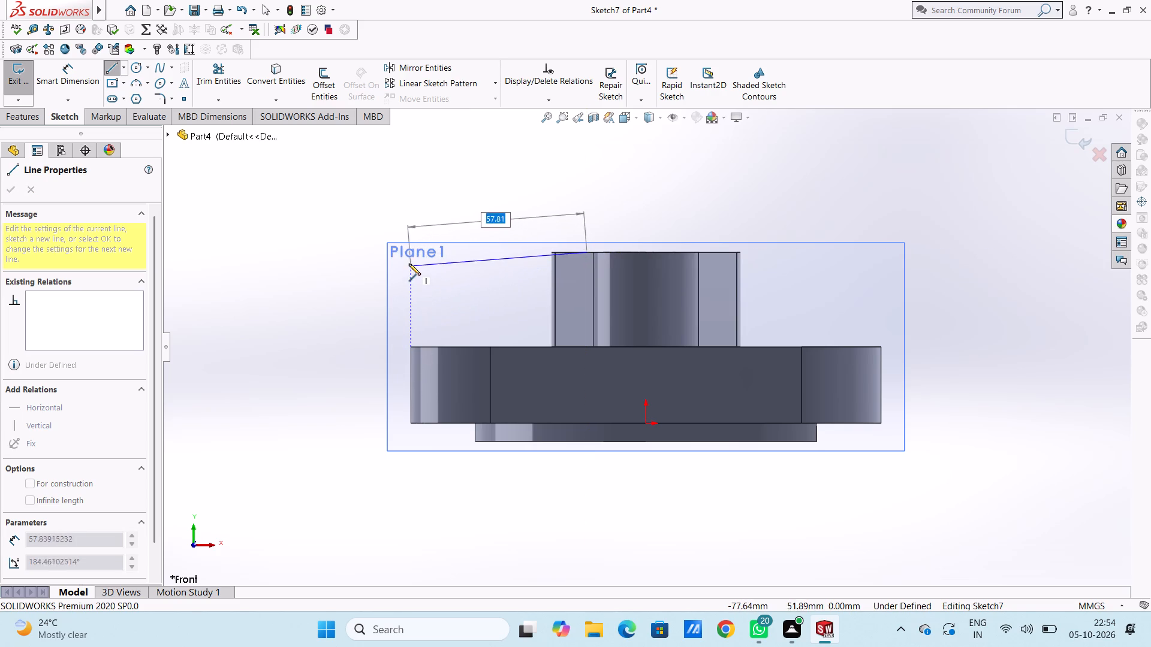
click(409, 252)
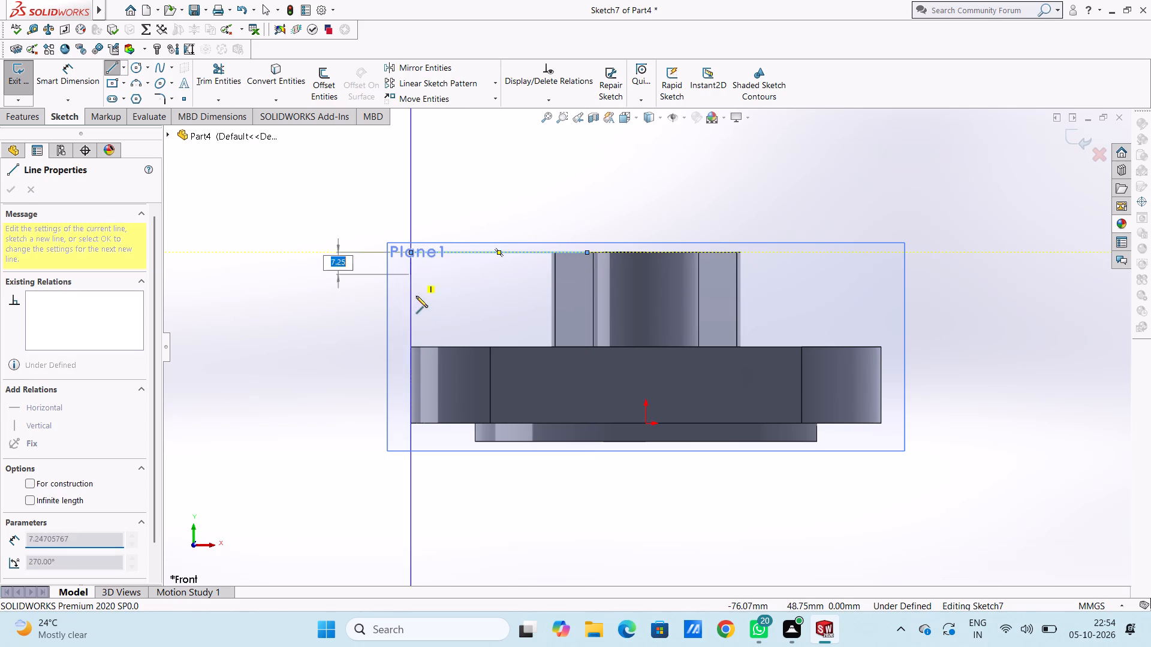
click(410, 344)
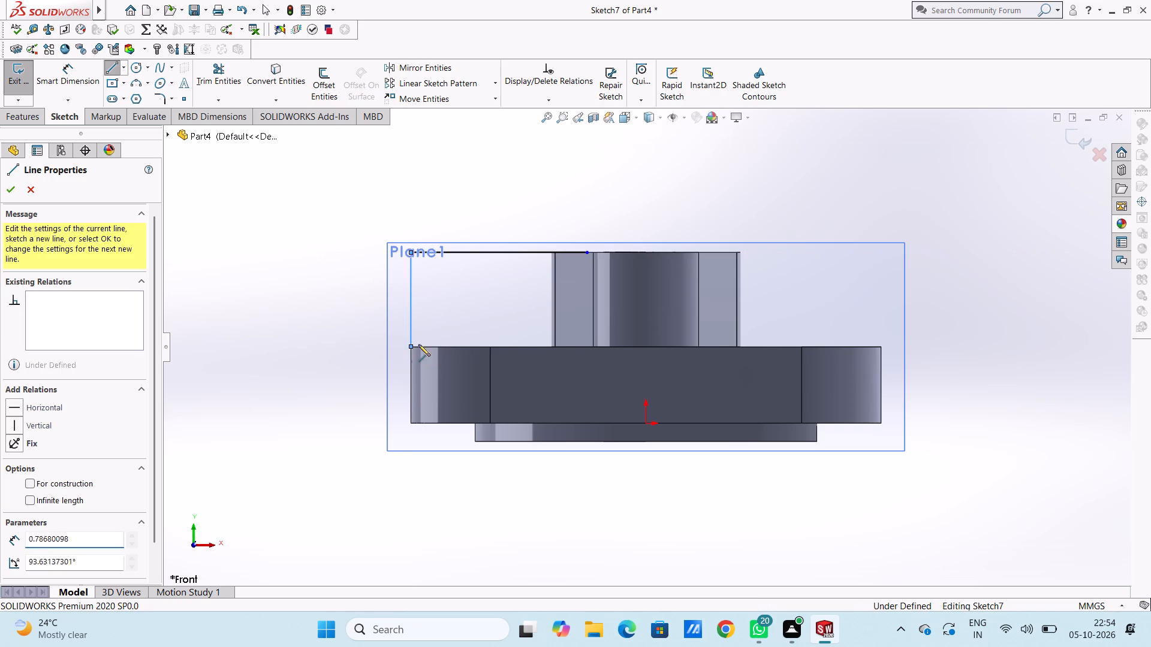
click(881, 347)
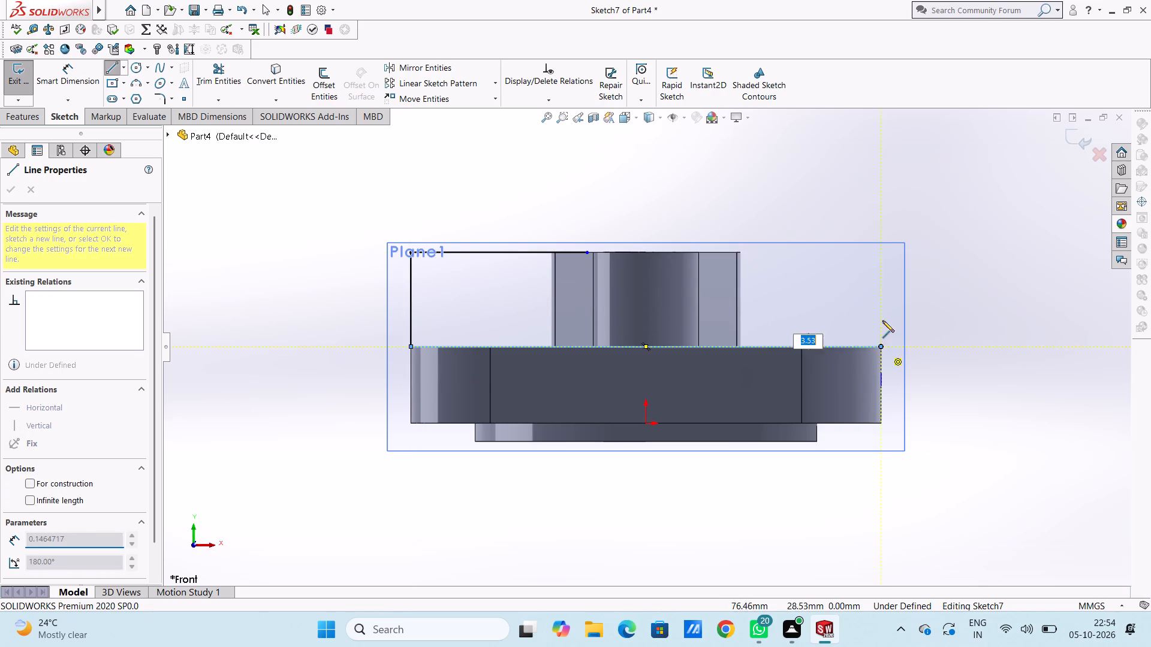
click(884, 249)
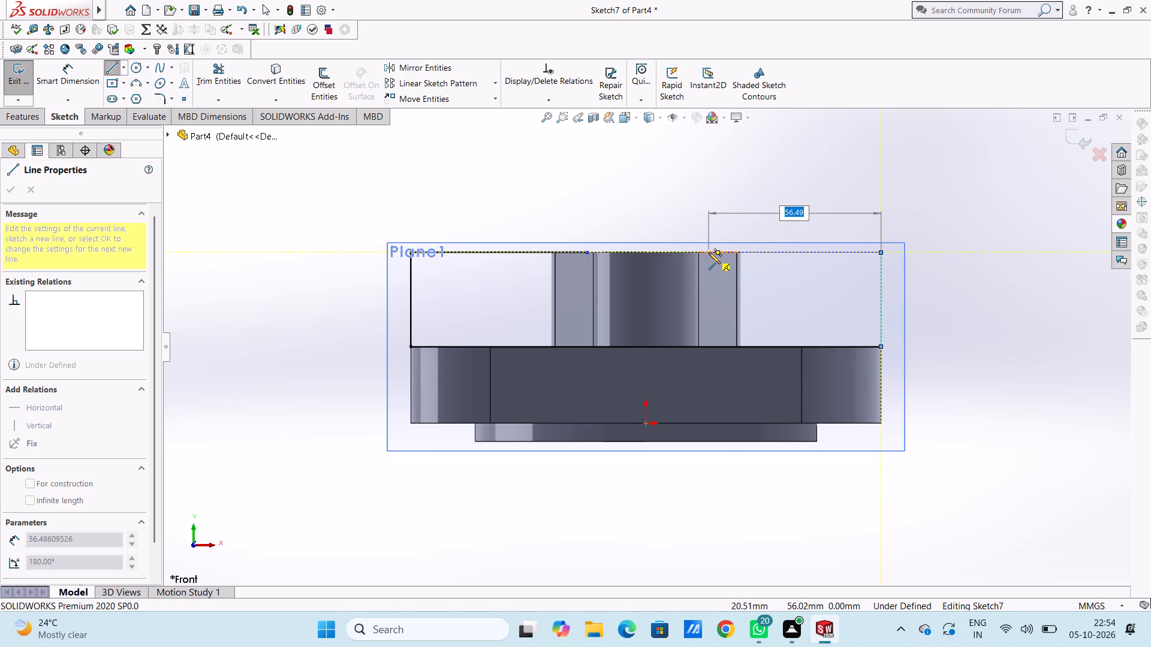
click(707, 252)
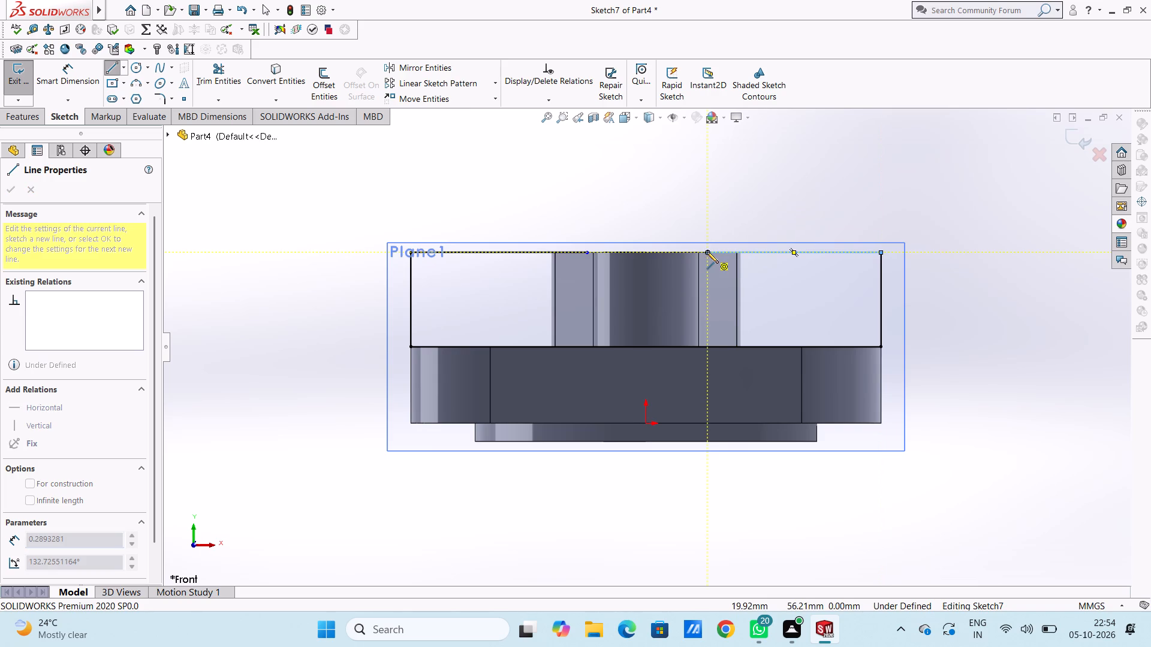
key(Escape)
key(Escape)
key(Escape)
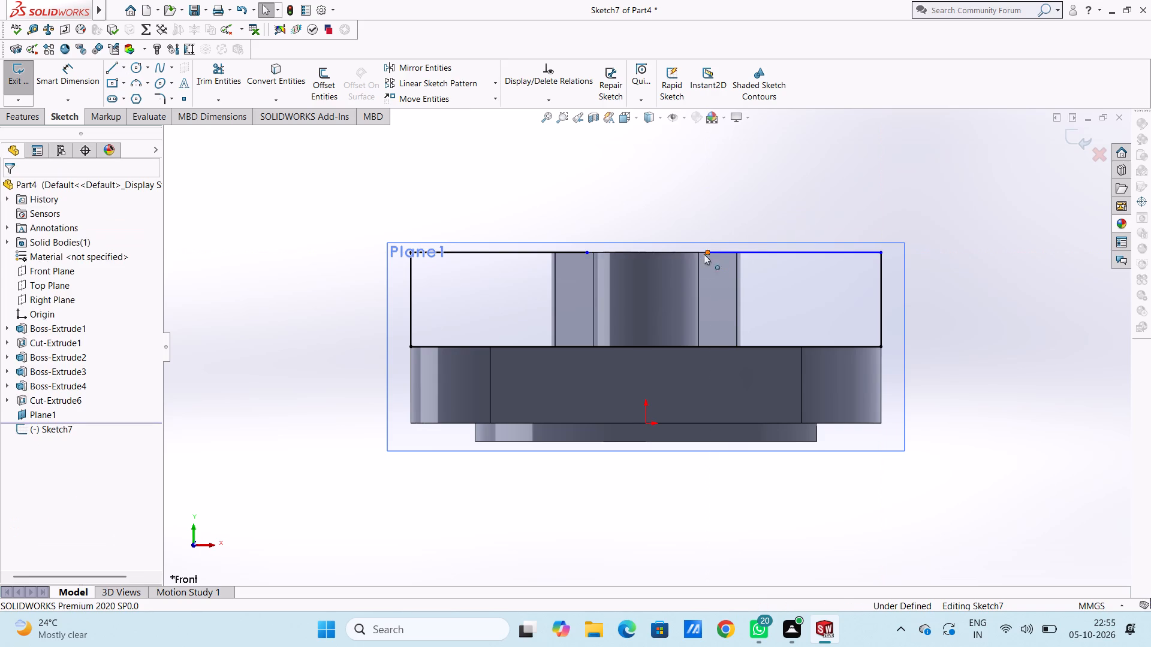
Draw two 31 mm vertical lines down from the top segments' inner ends, joined by a horizontal base line about 39 mm long.
click(111, 69)
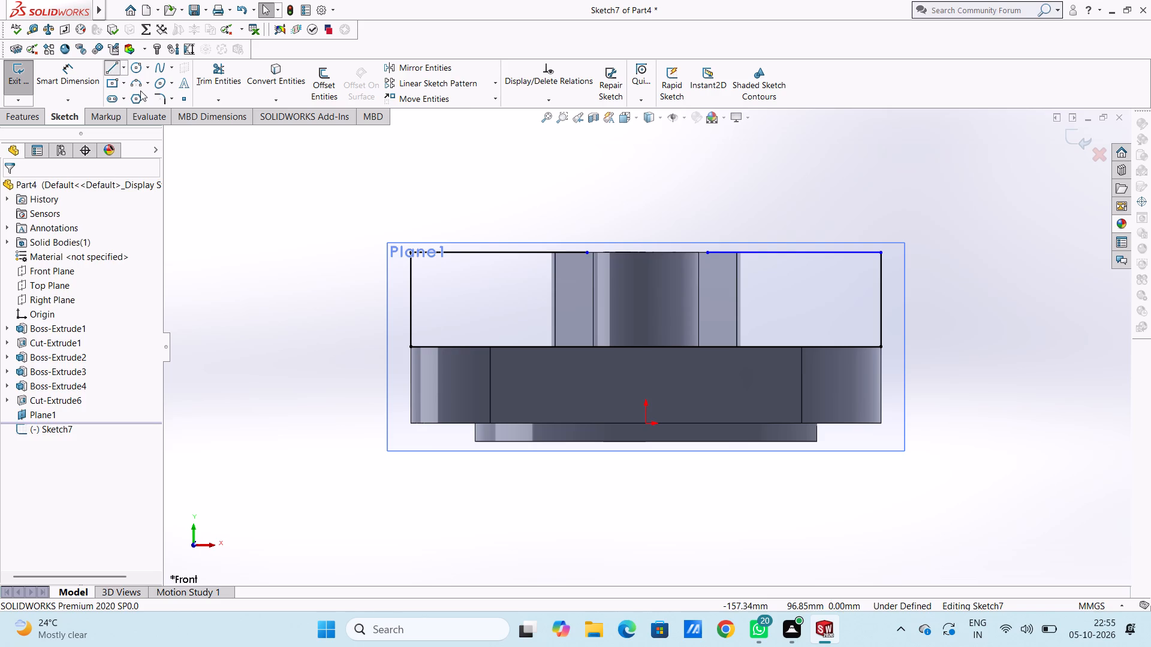
click(586, 255)
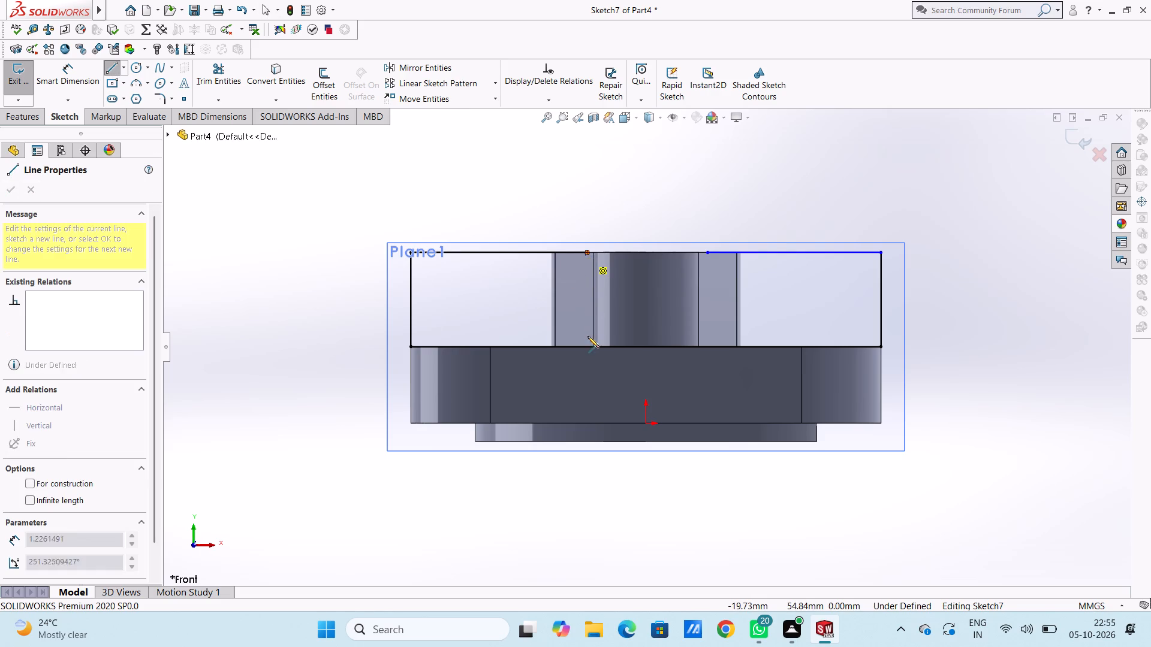
click(587, 346)
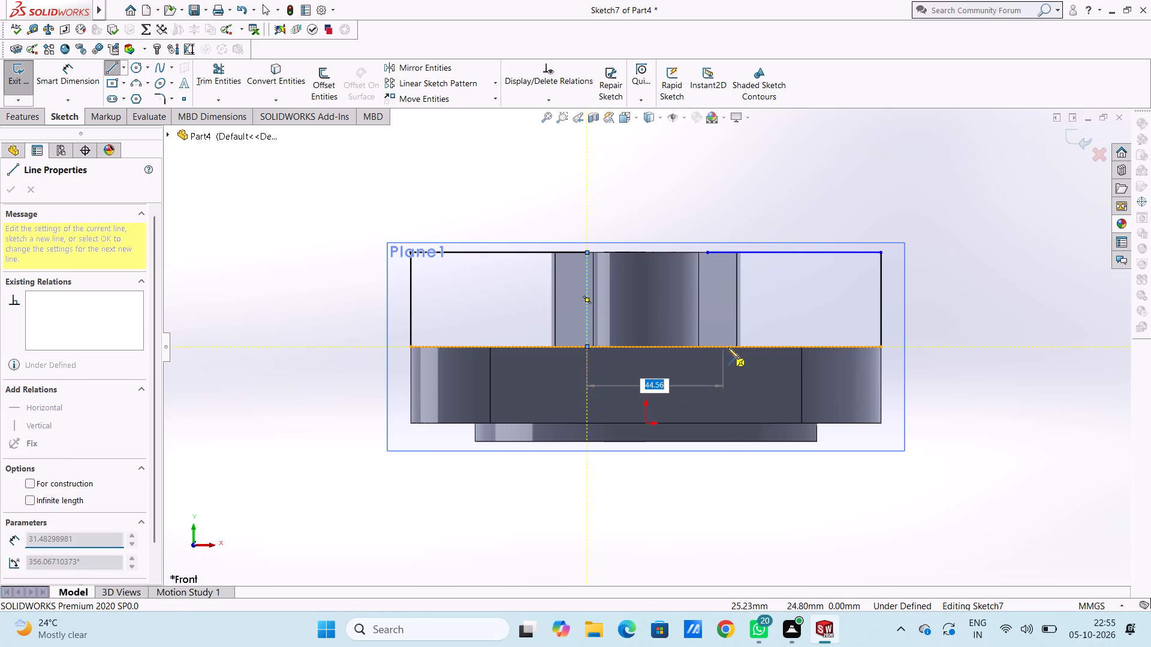
click(709, 349)
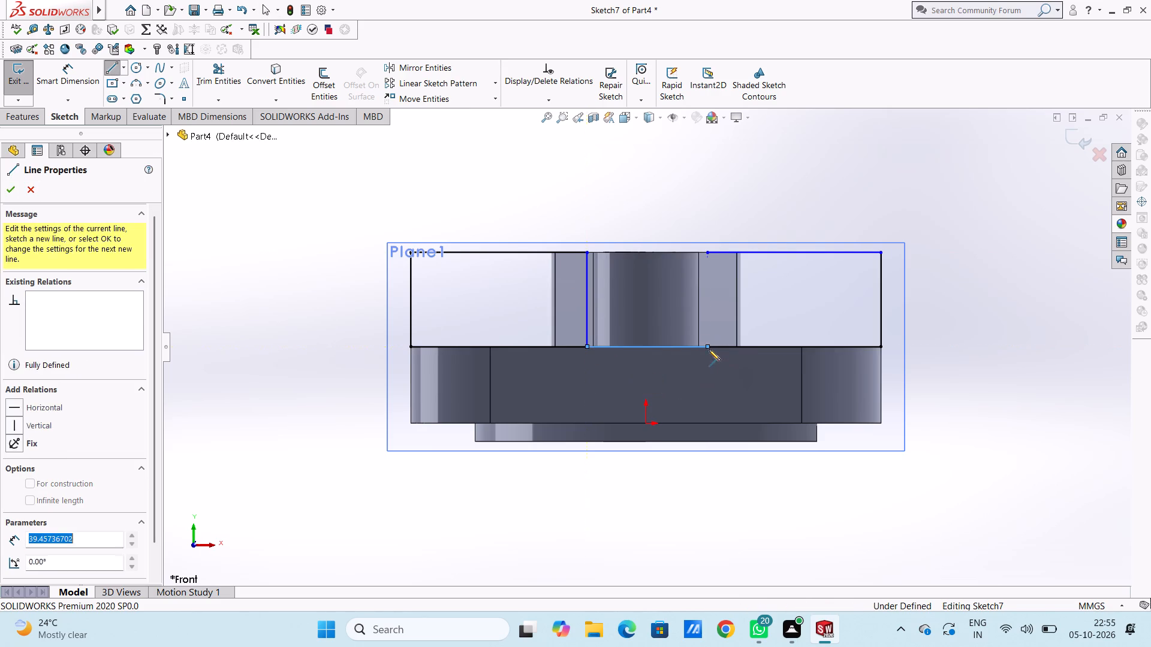
click(709, 254)
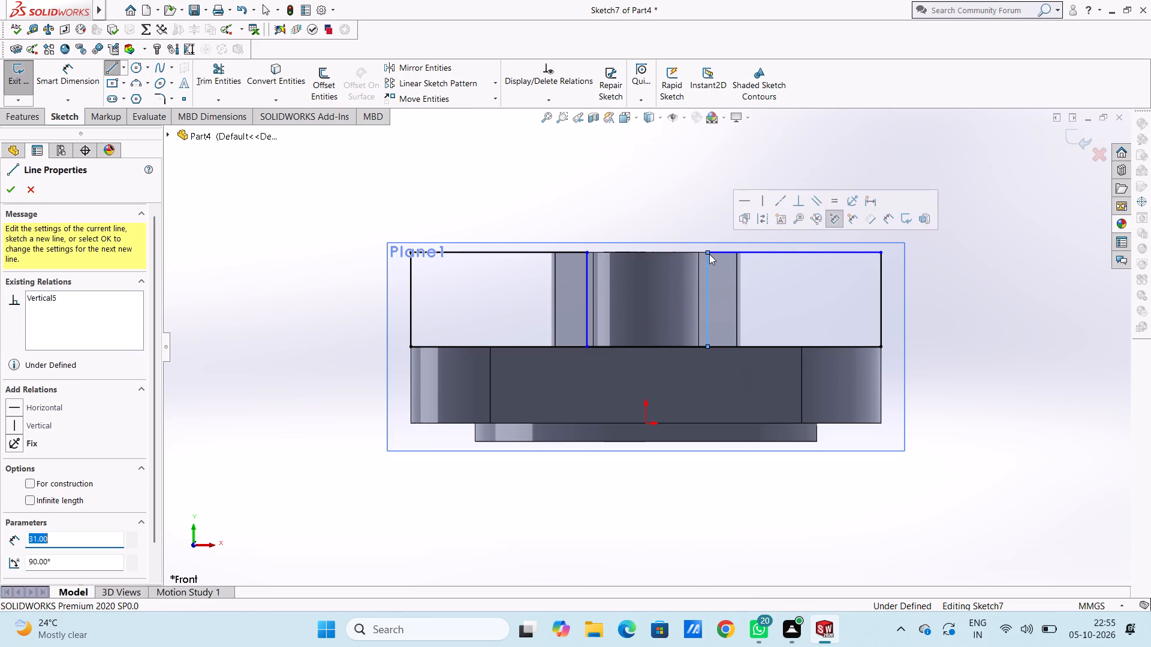
key(Escape)
key(Escape)
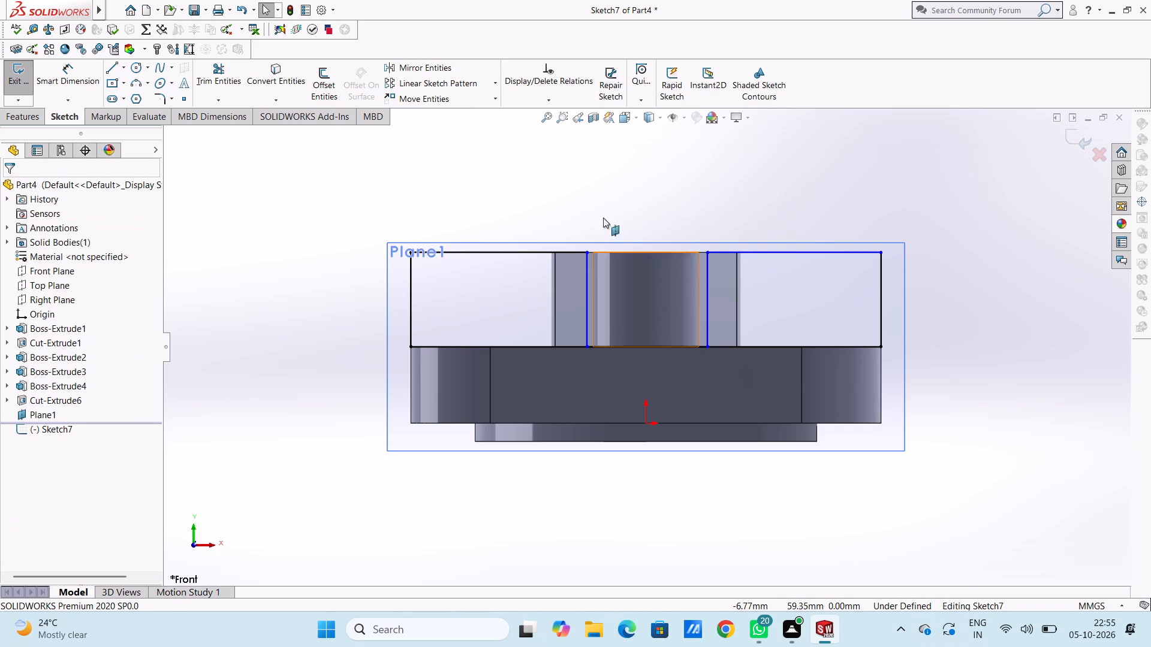
Trim away the base line between the two inner vertical lines with Trim to closest.
click(234, 77)
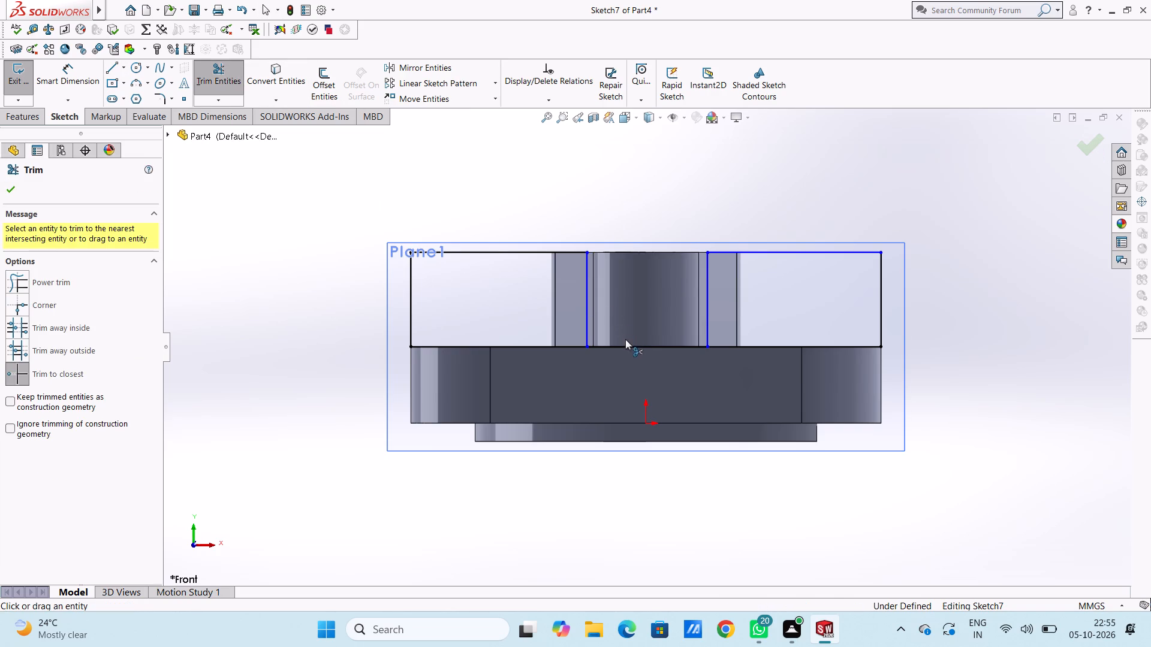
triple_click(628, 347)
triple_click(628, 347)
drag(628, 347, 626, 352)
click(12, 186)
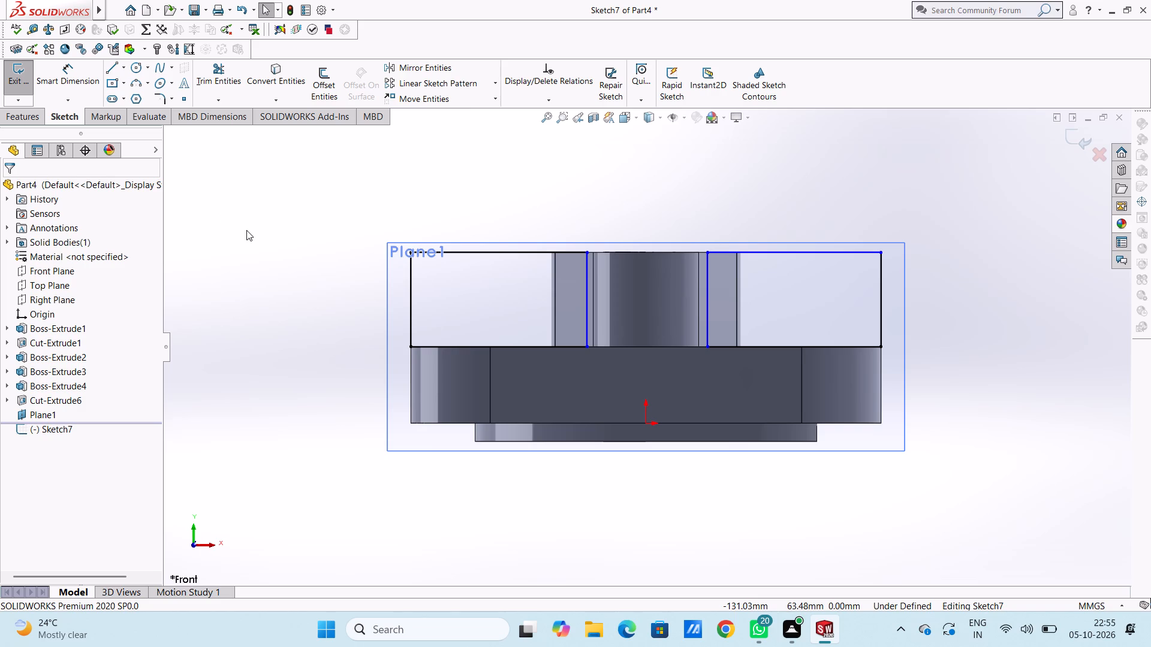
Round the two upper outer corners of the profile with 12 mm sketch fillets.
click(157, 101)
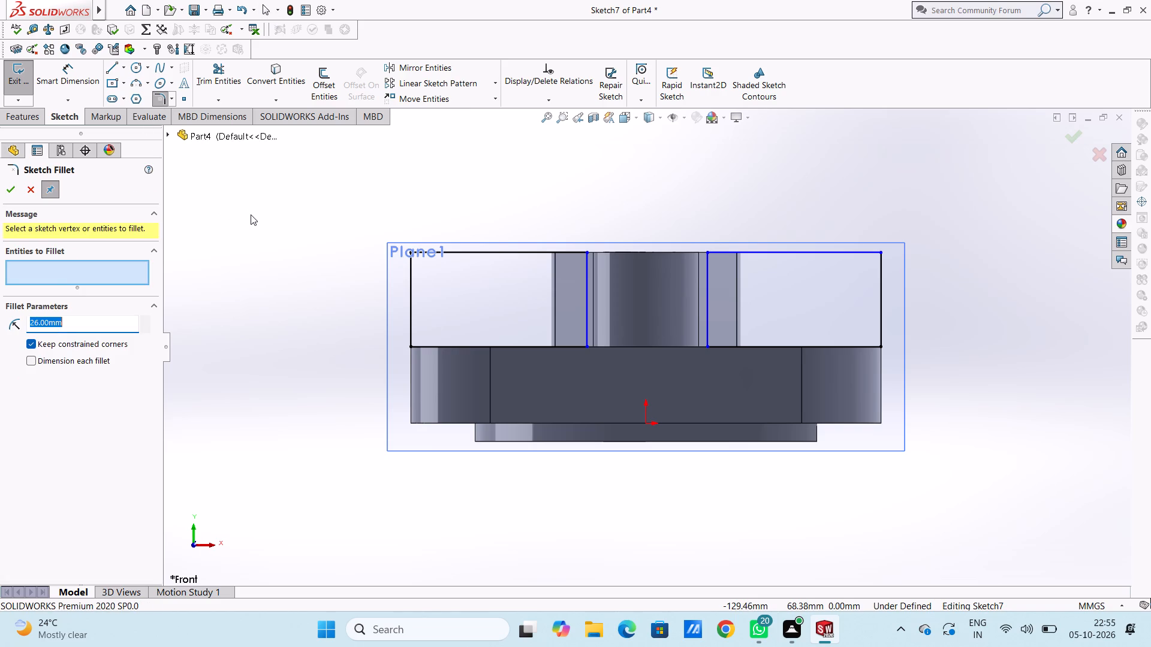
text(12)
key(Return)
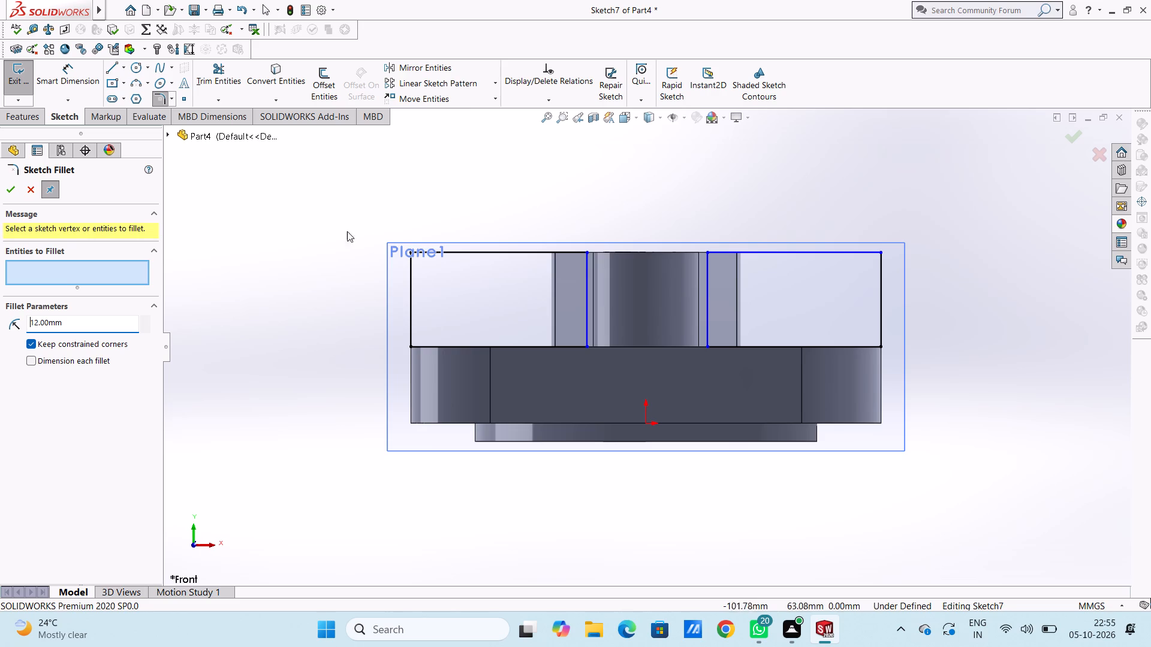
click(410, 249)
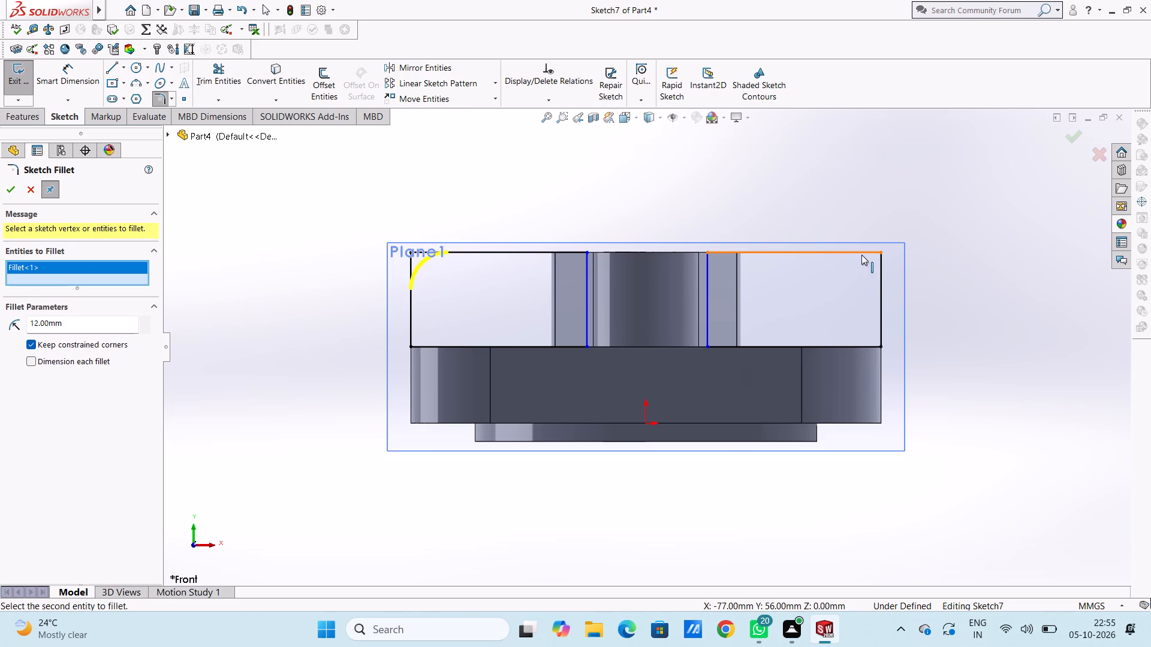
click(883, 250)
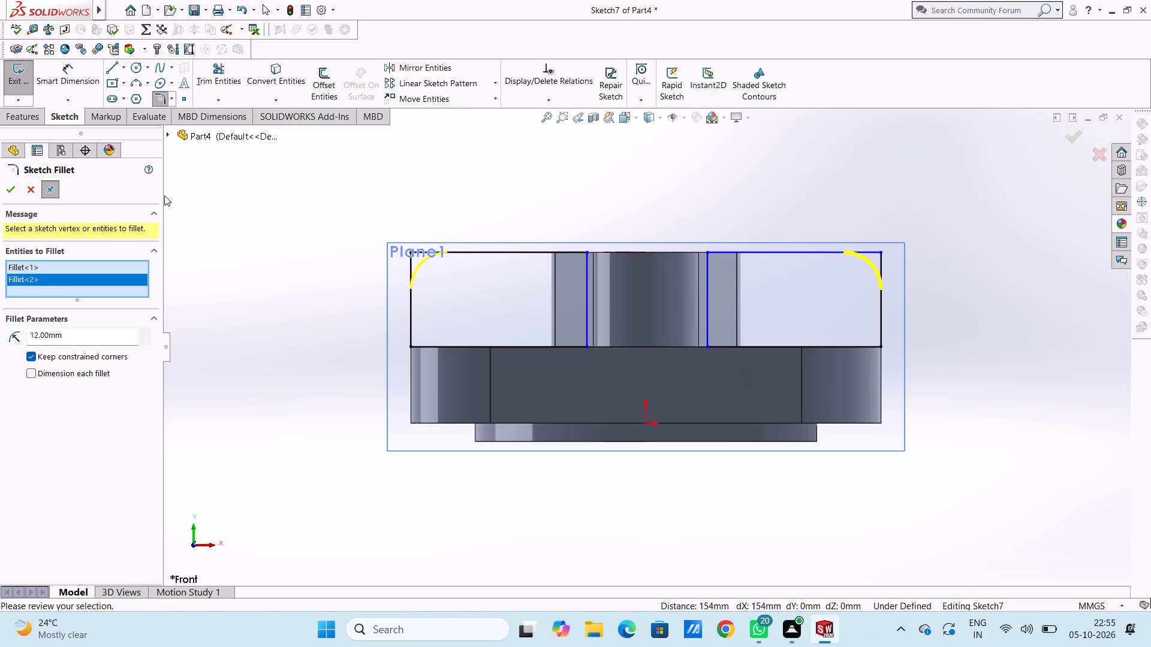
click(14, 195)
click(13, 195)
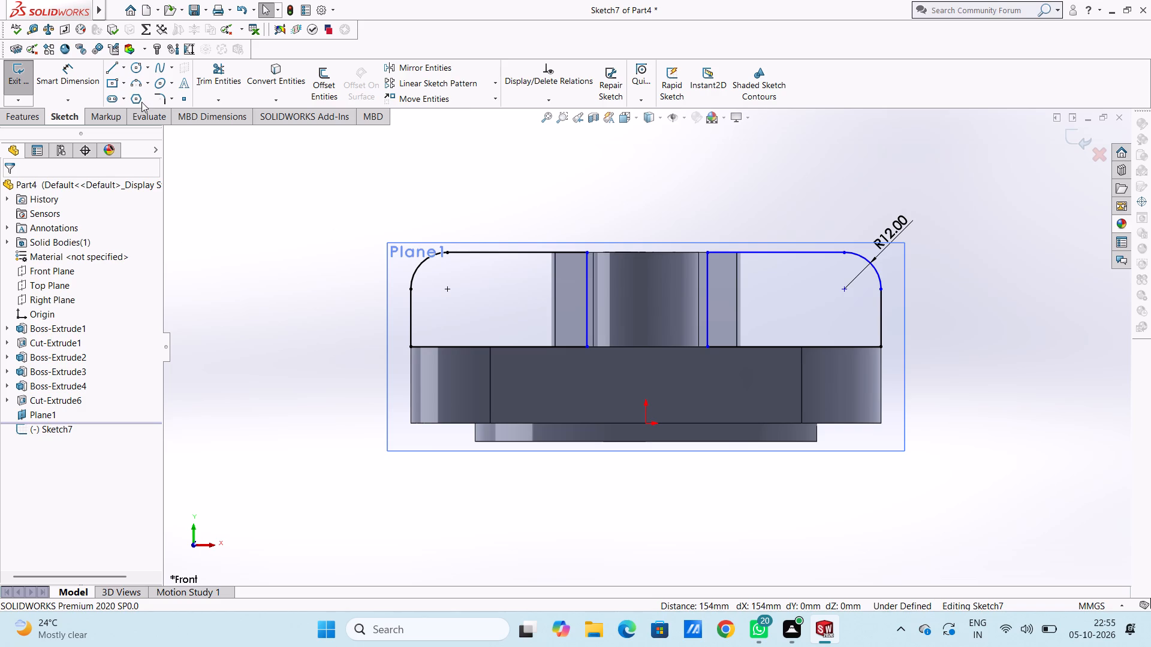
Sketch a circle at each corner fillet's centre, with radii of about 4.9 mm and 5.3 mm.
click(134, 65)
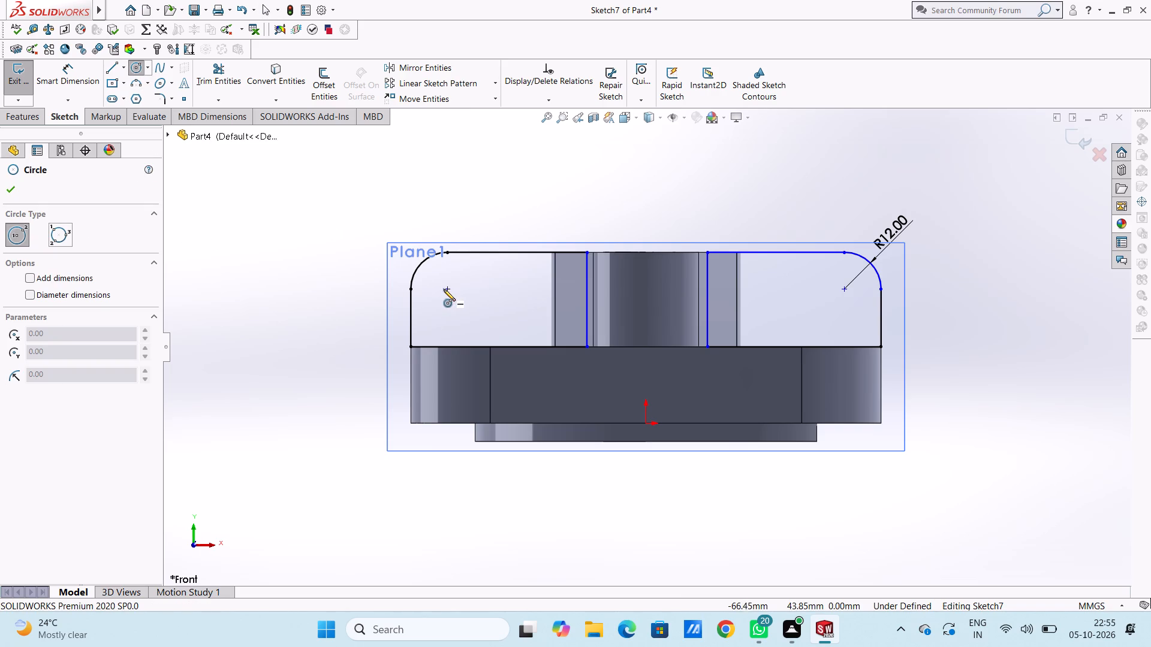
click(445, 290)
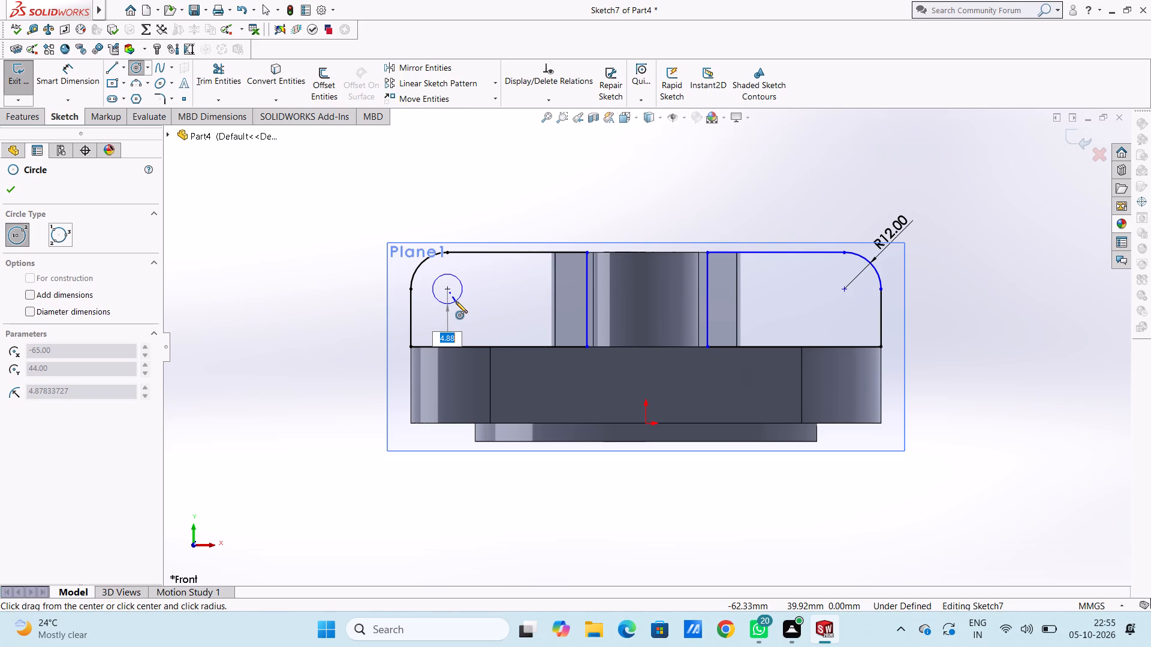
click(456, 301)
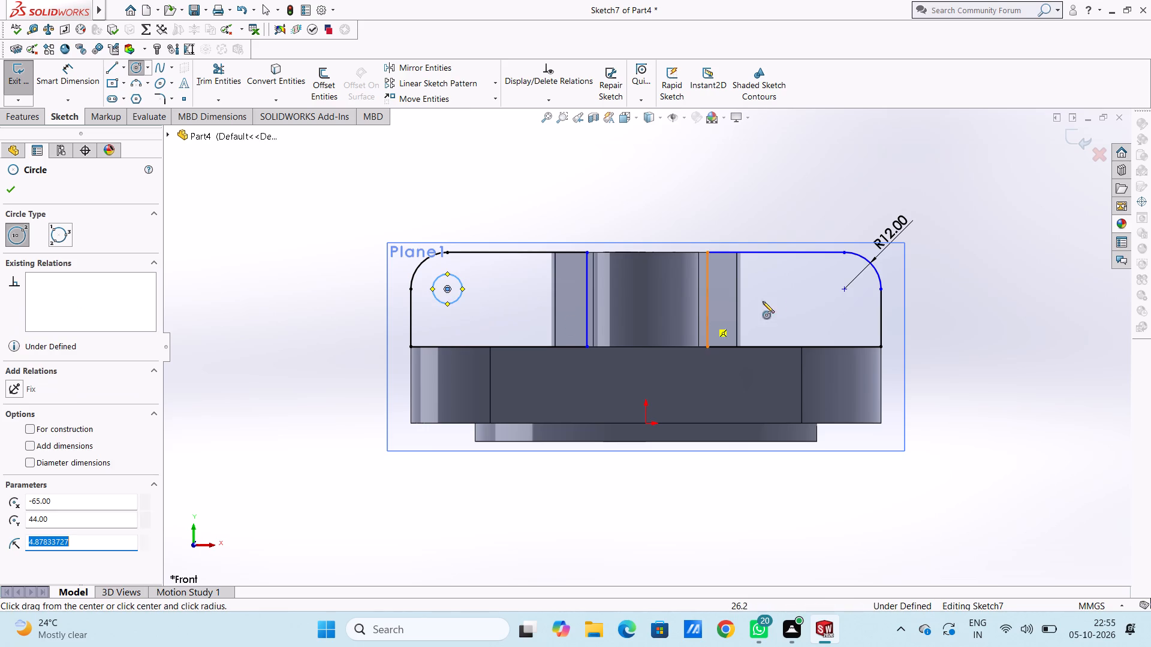
click(845, 288)
click(846, 305)
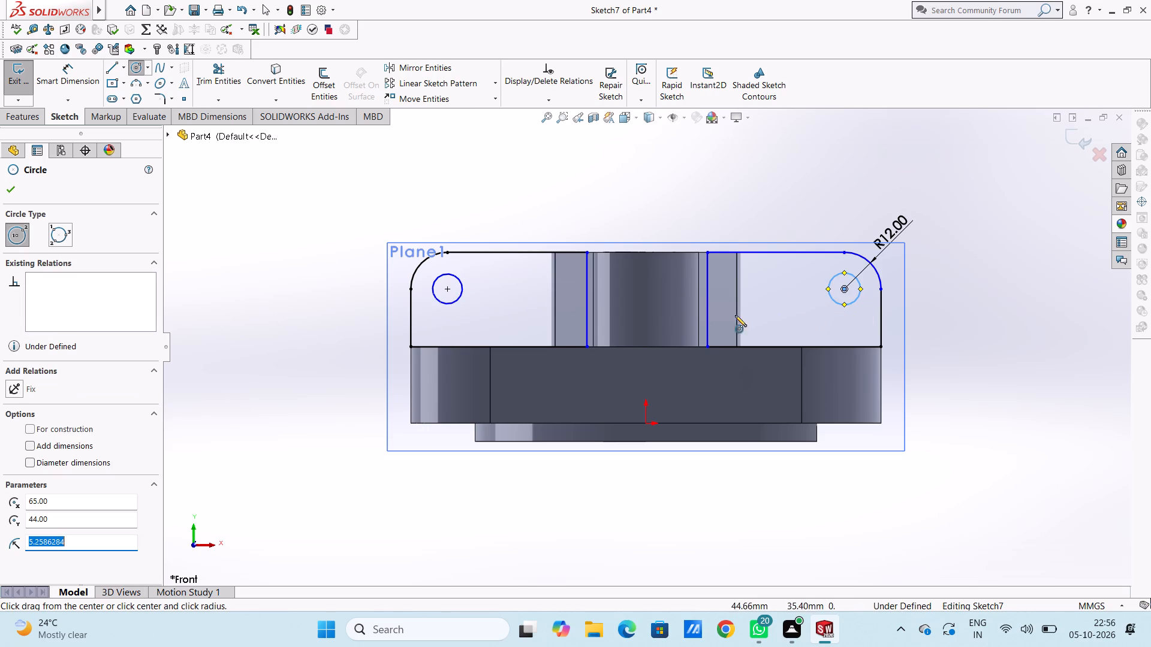
click(5, 193)
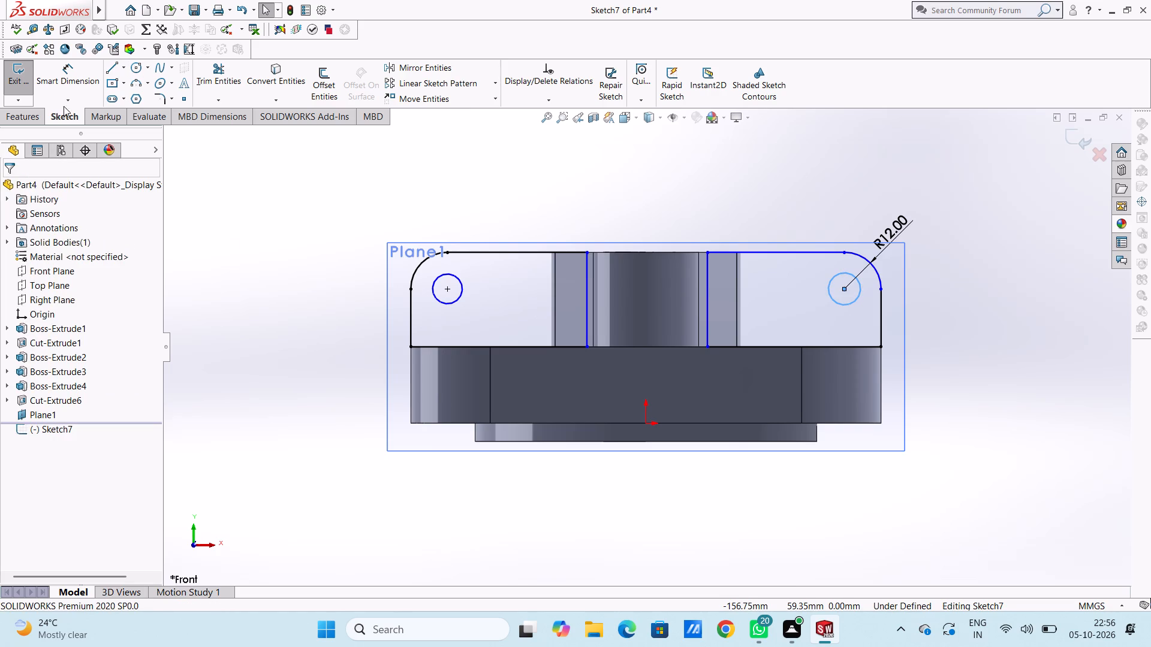
Dimension both sketched circles to a diameter of 10 mm.
click(65, 66)
click(447, 303)
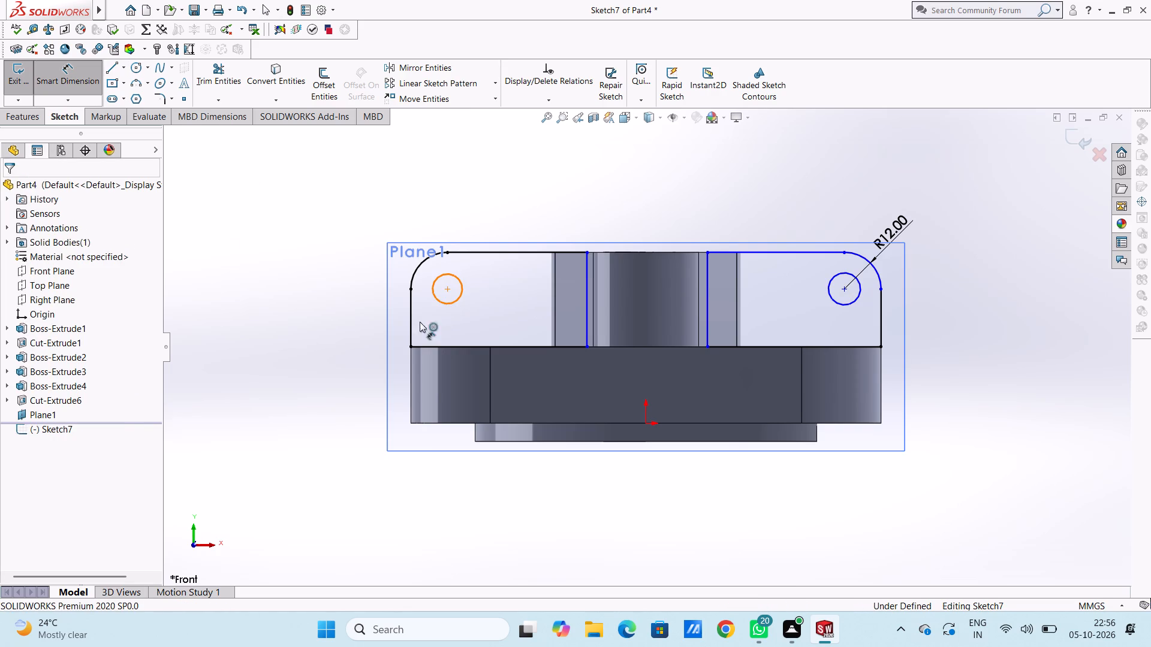
click(332, 382)
text(10)
key(Return)
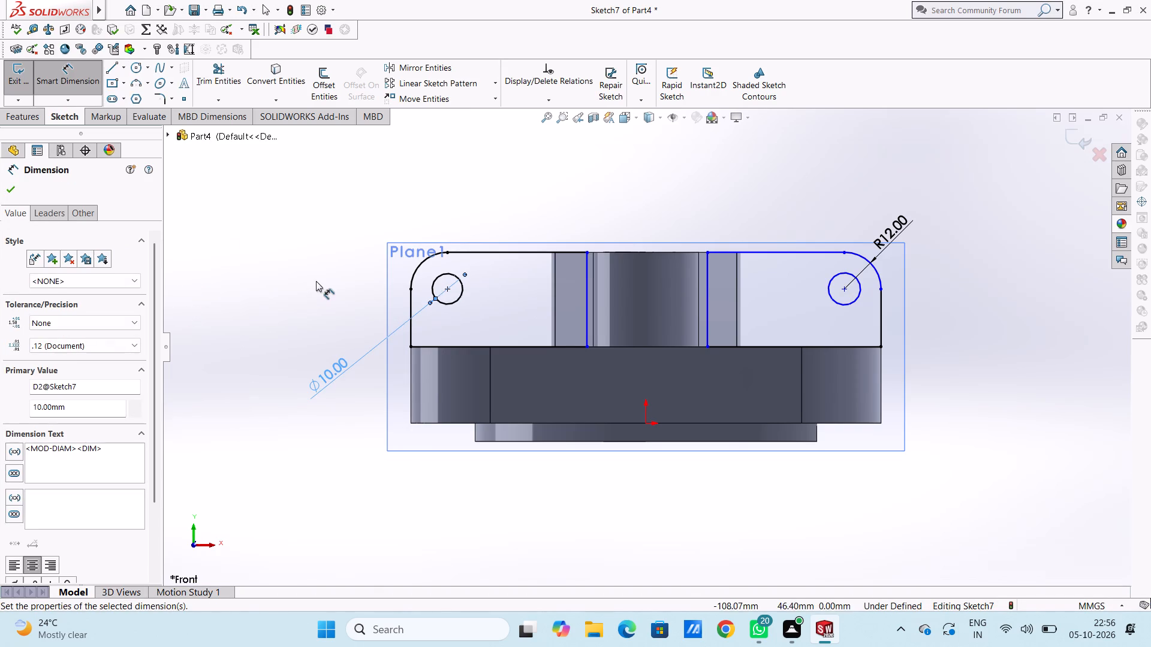
click(316, 282)
click(849, 300)
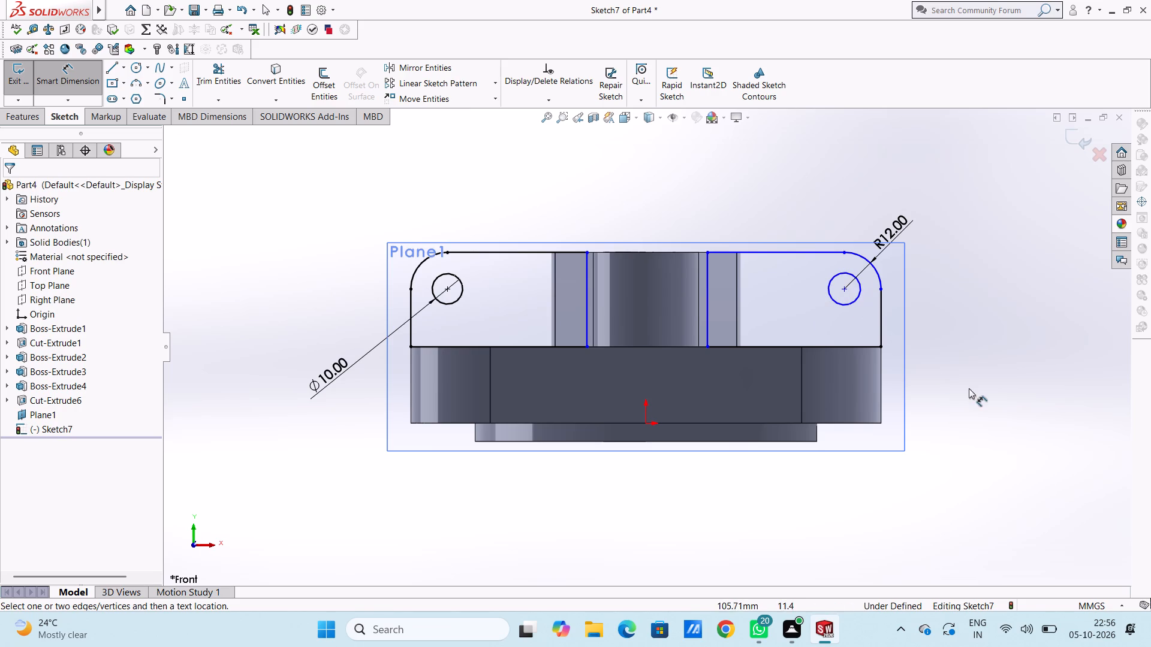
click(852, 301)
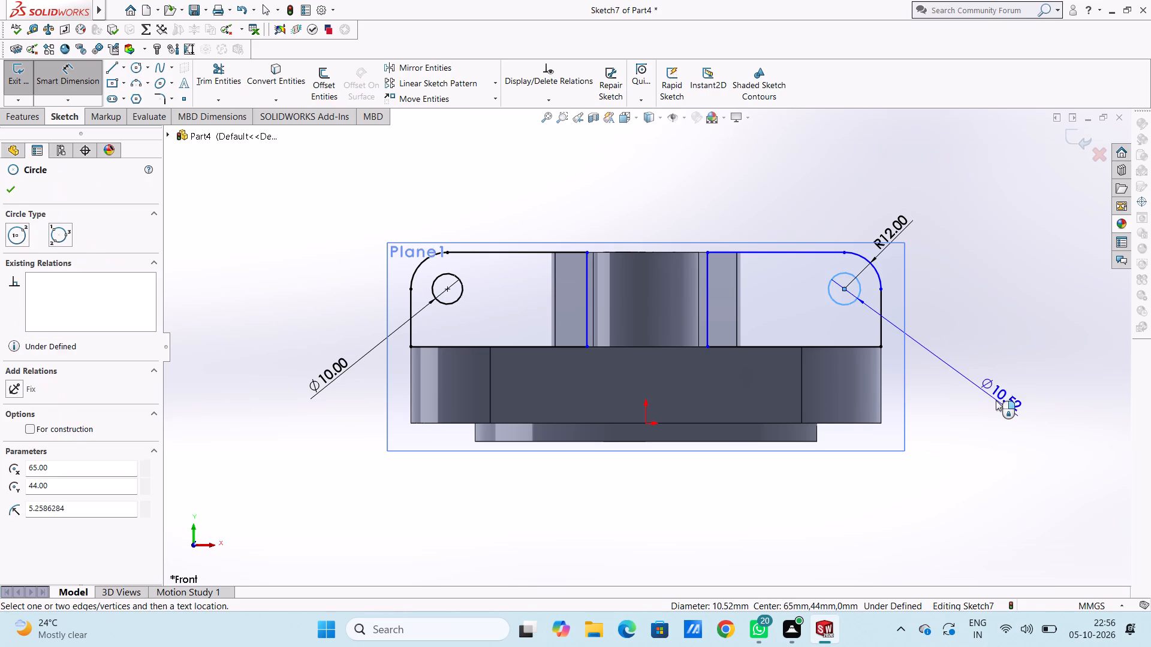
click(996, 400)
text(10)
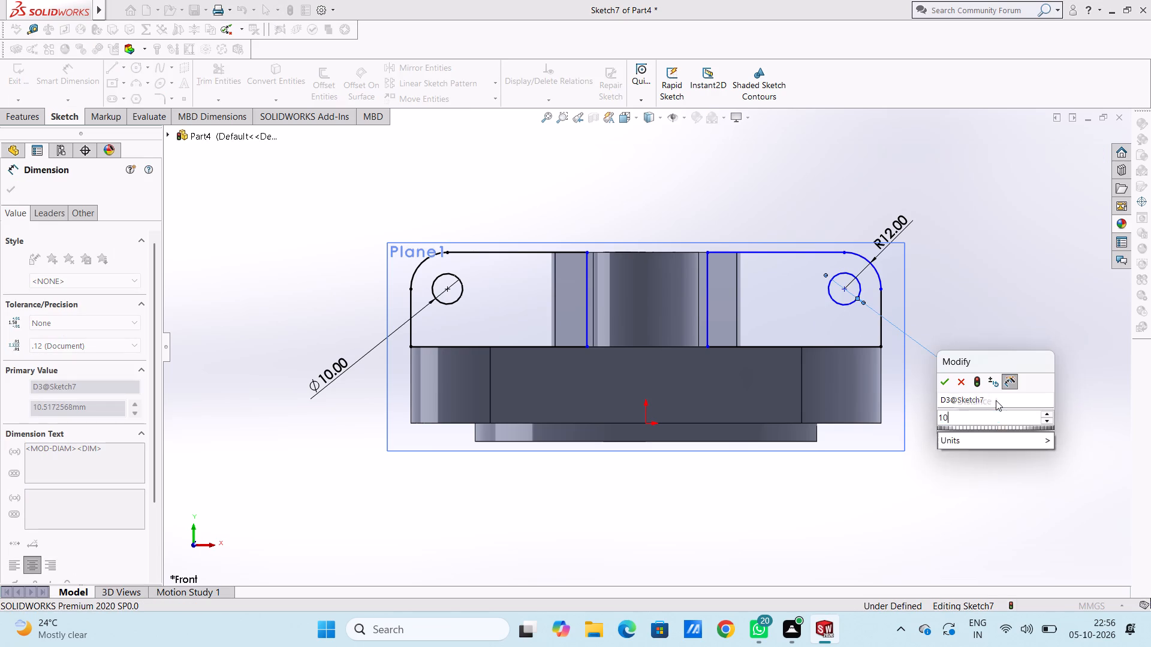
key(Return)
click(987, 294)
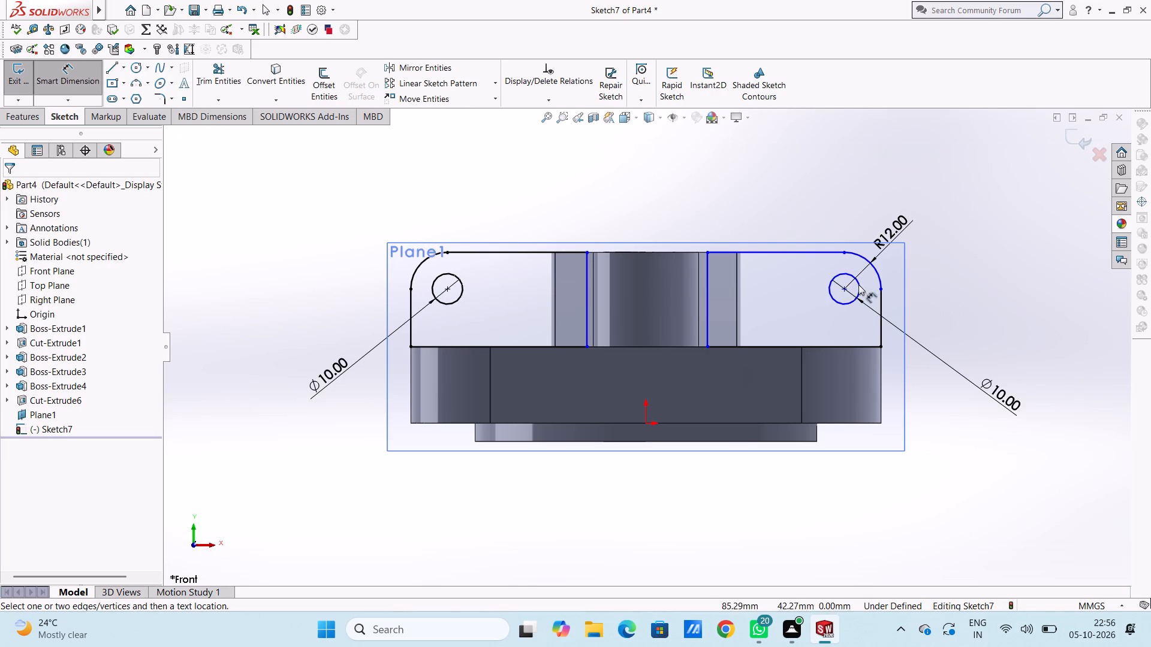
Dimension the lengths of the two straight top segments, accepting their drawn values.
click(547, 252)
click(540, 192)
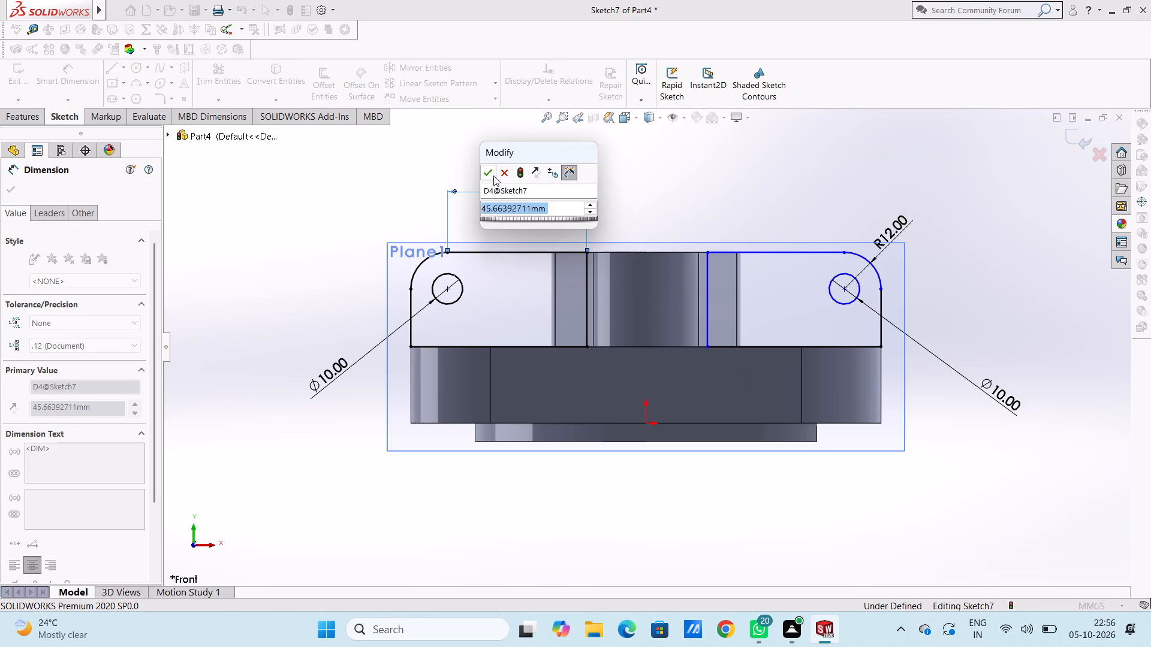
click(489, 173)
click(446, 180)
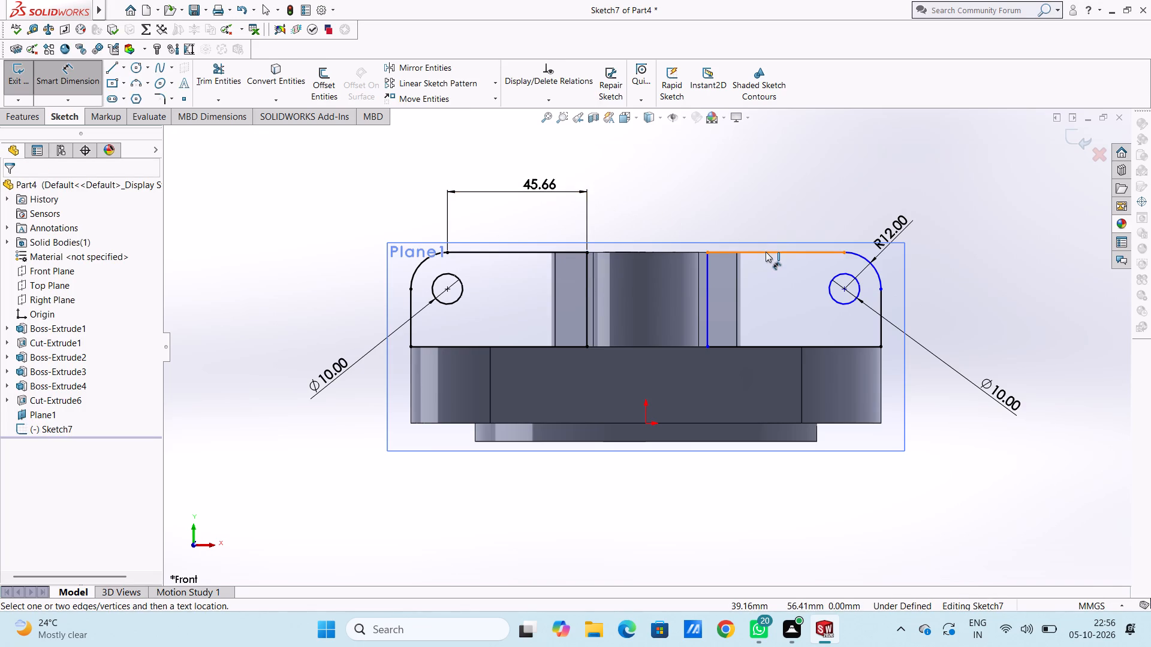
click(766, 252)
click(749, 168)
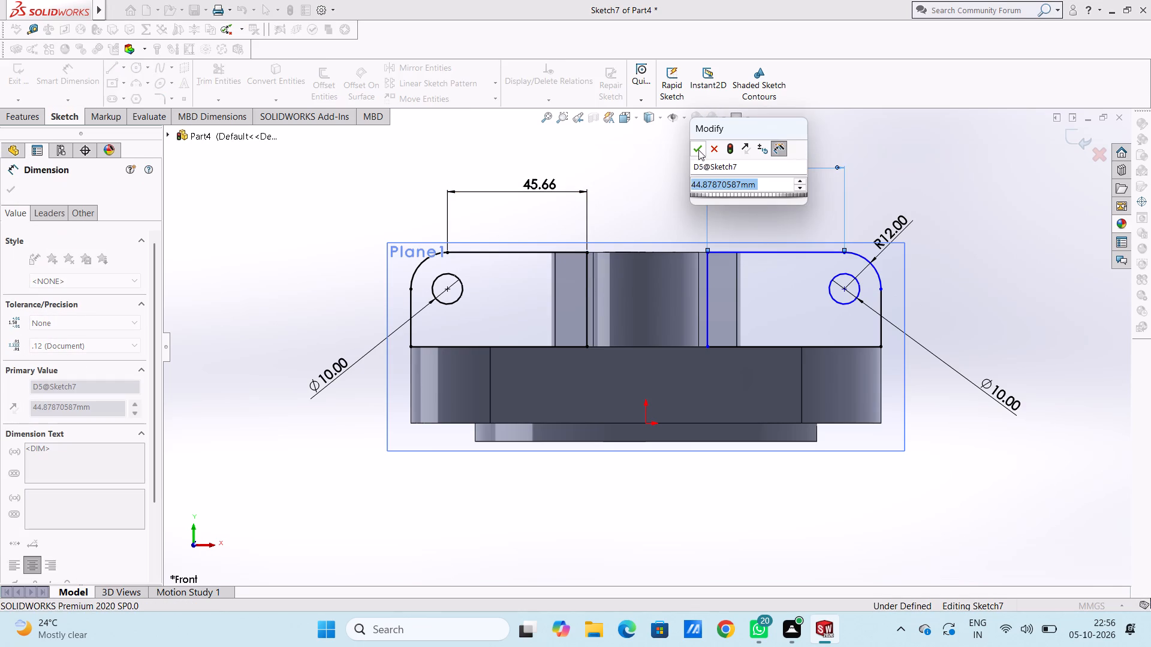
click(697, 148)
click(676, 167)
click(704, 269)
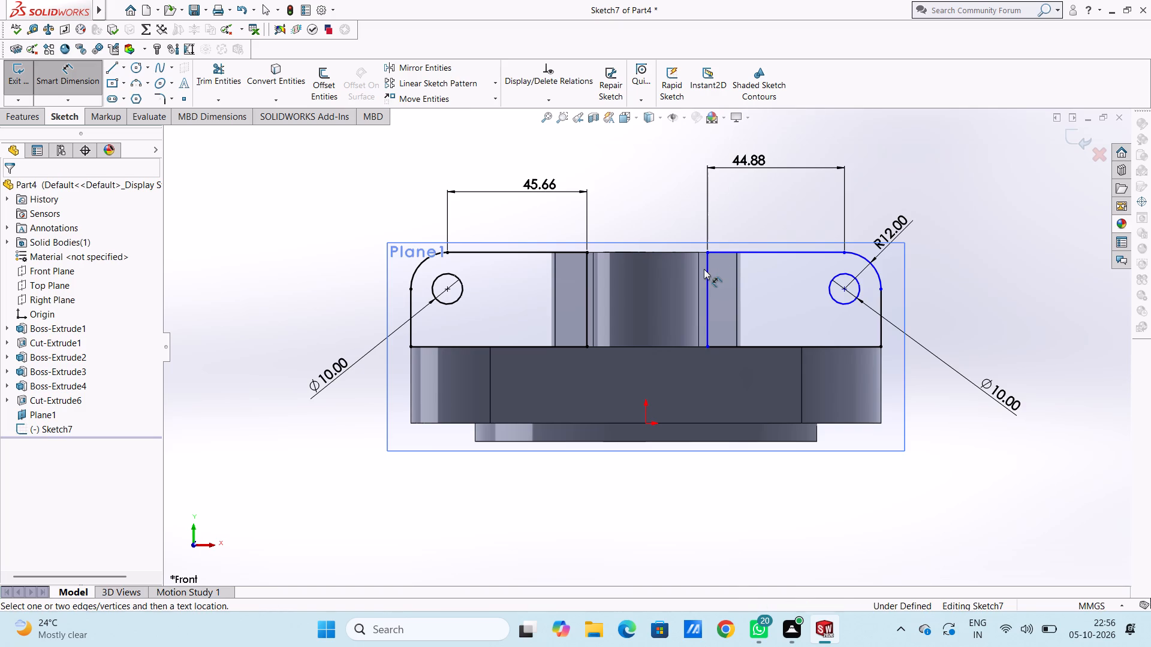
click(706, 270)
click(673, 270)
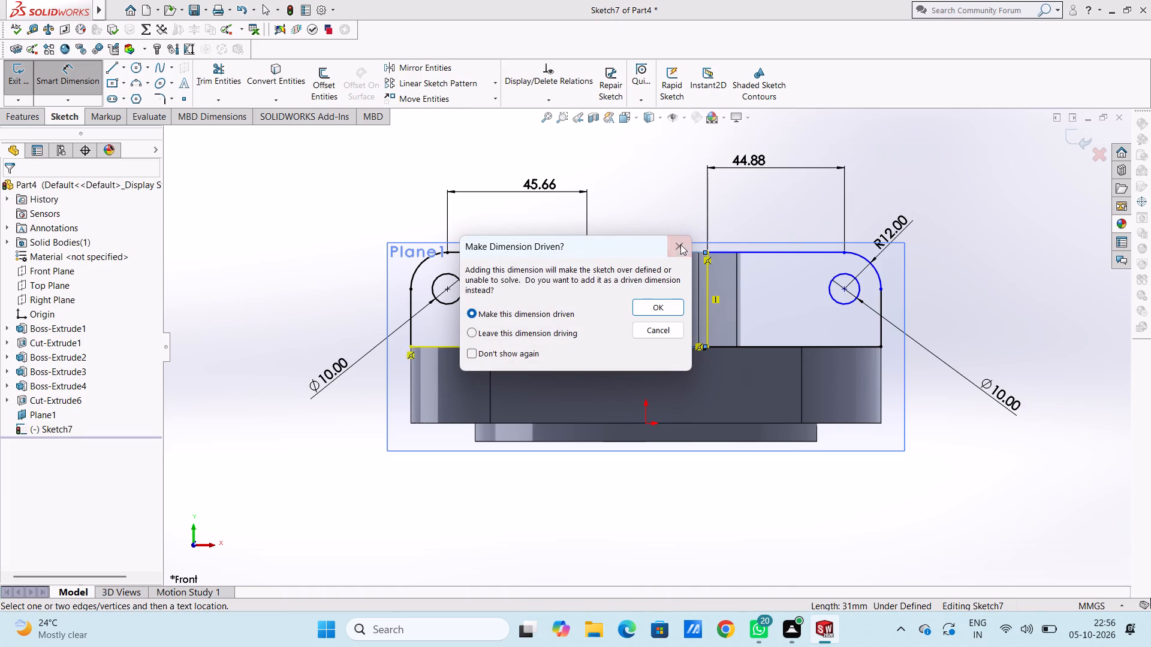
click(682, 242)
Dimension the length of the straight outer side line below the R12 corner, accepting its drawn value.
click(879, 298)
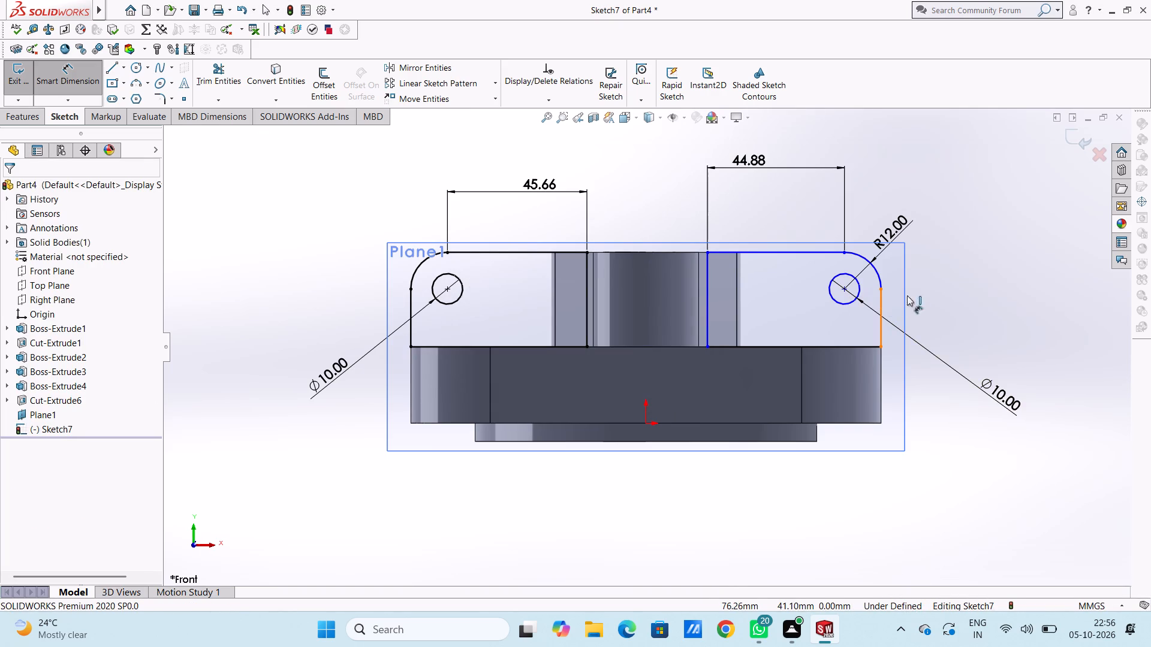
click(984, 305)
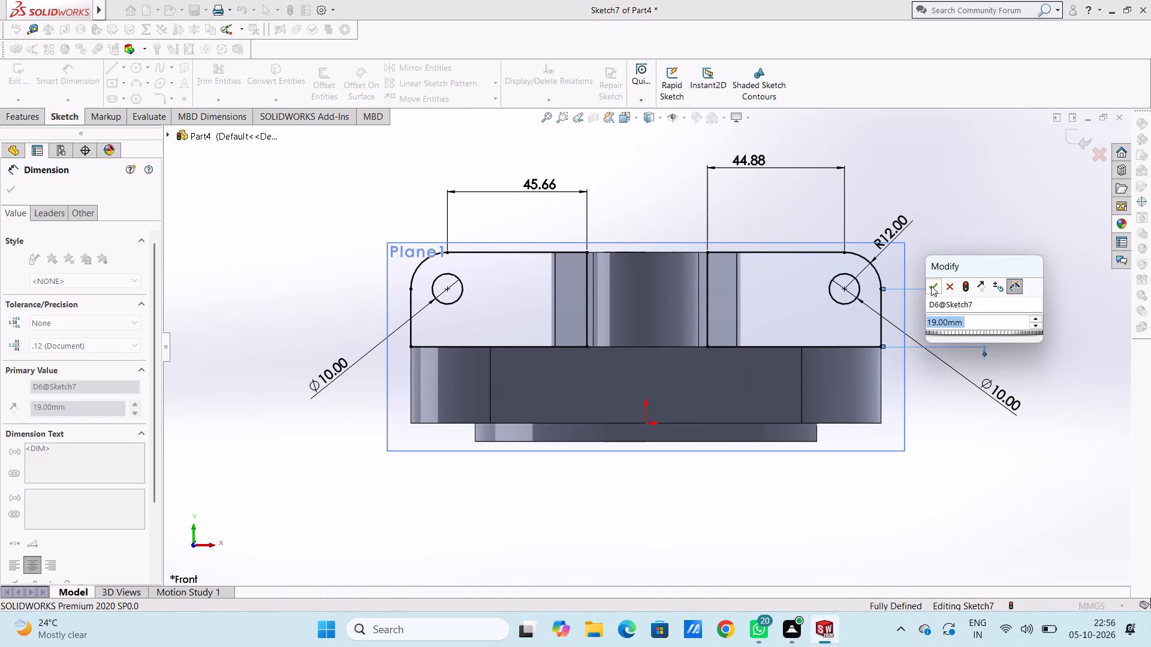
click(931, 286)
click(949, 252)
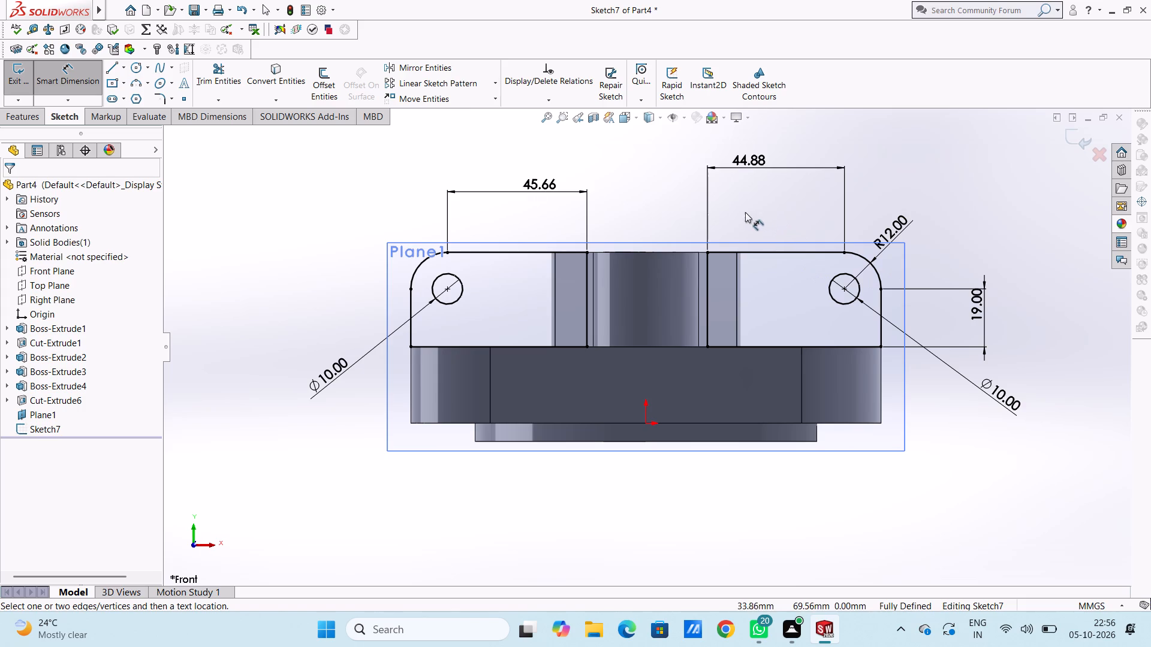
click(60, 75)
Extrude the profile with its two holes as a merged Mid Plane boss 38 mm deep.
click(31, 116)
click(21, 80)
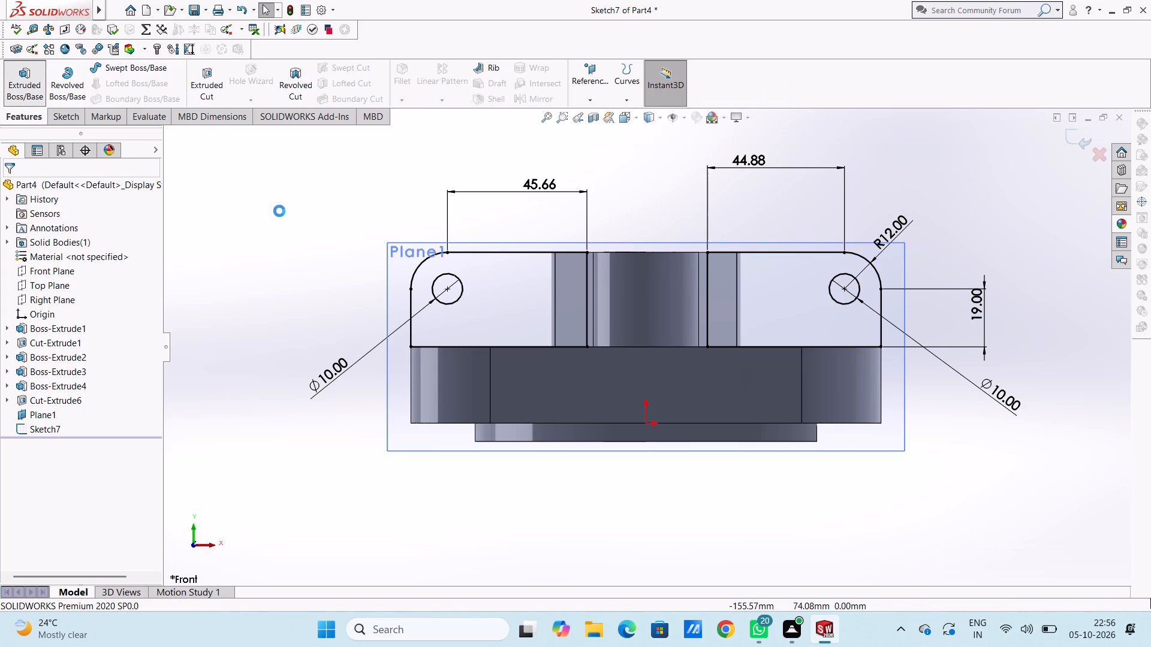
middle_drag(284, 215, 305, 320)
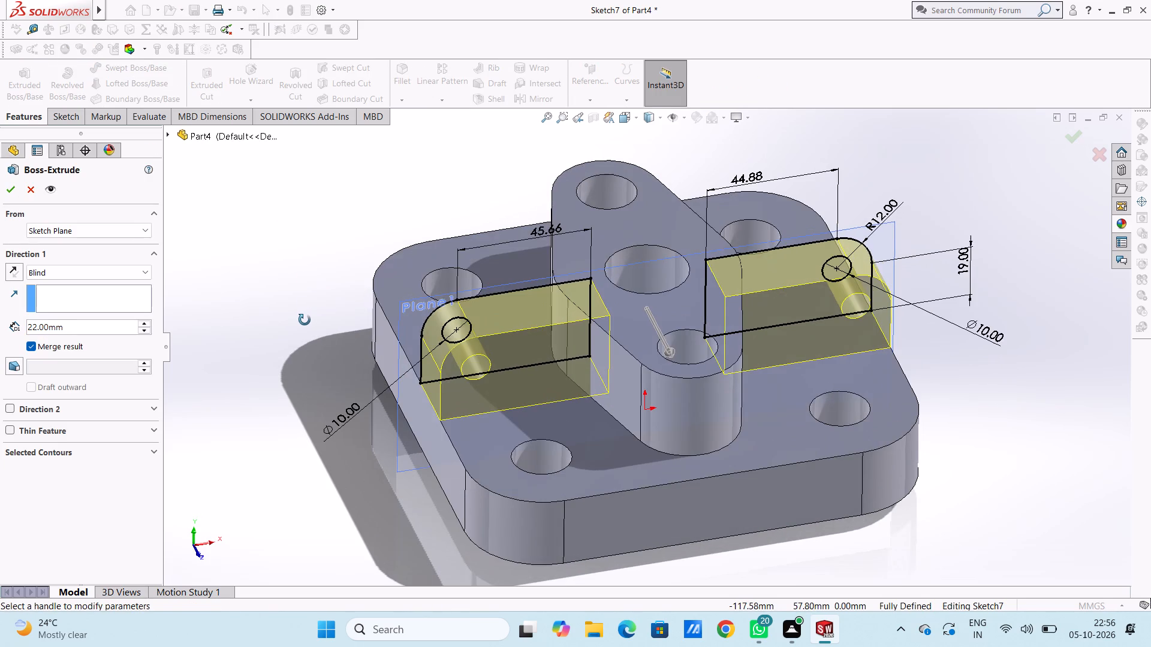
middle_drag(305, 320, 305, 323)
click(102, 273)
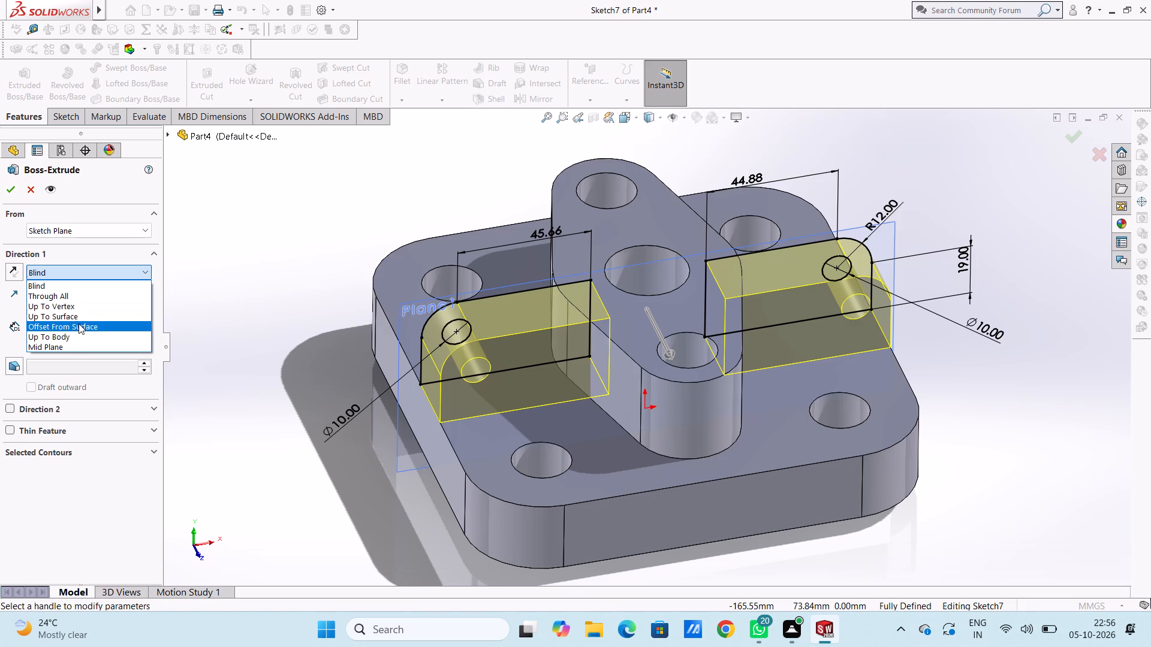
click(82, 344)
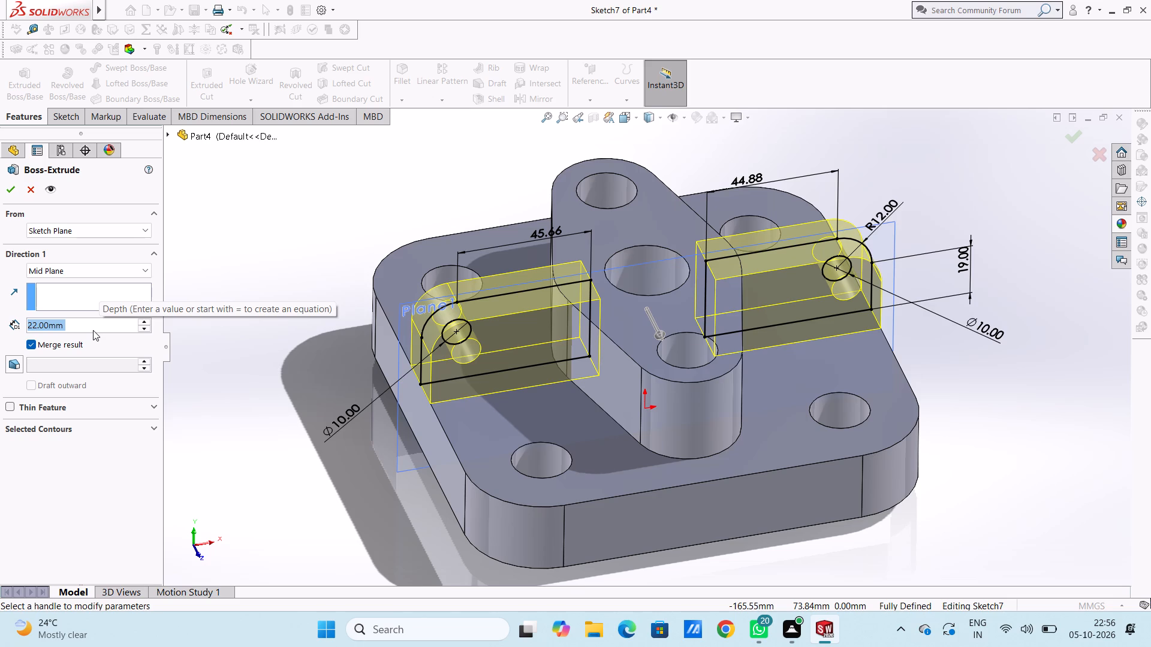
text(38)
key(Return)
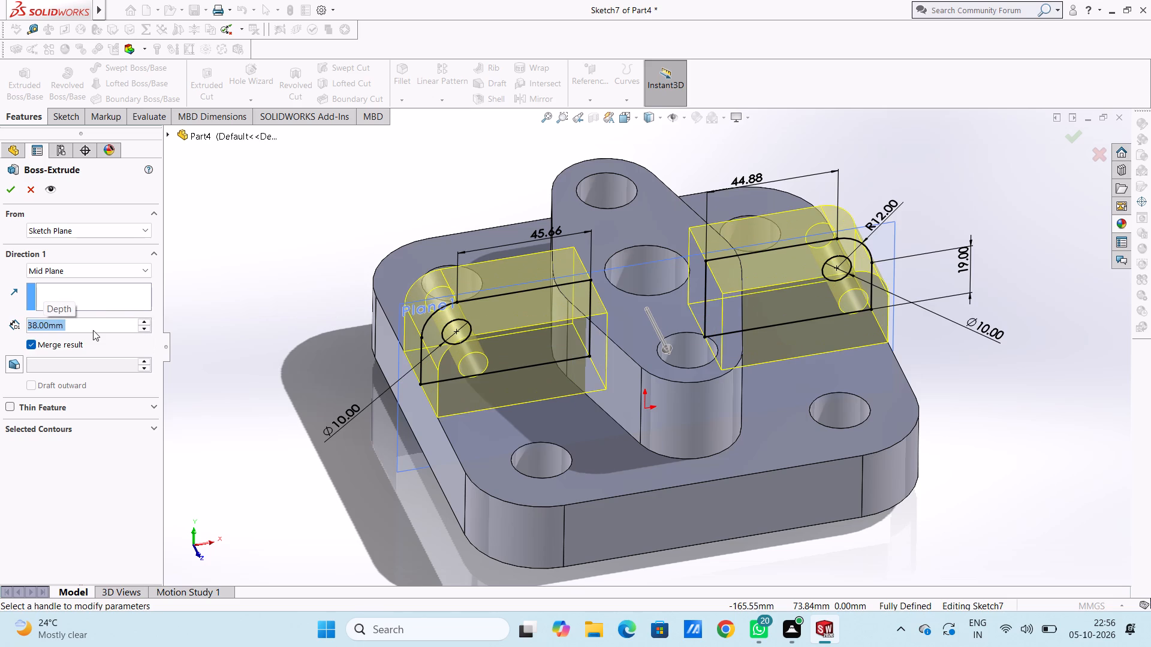
click(9, 189)
click(260, 250)
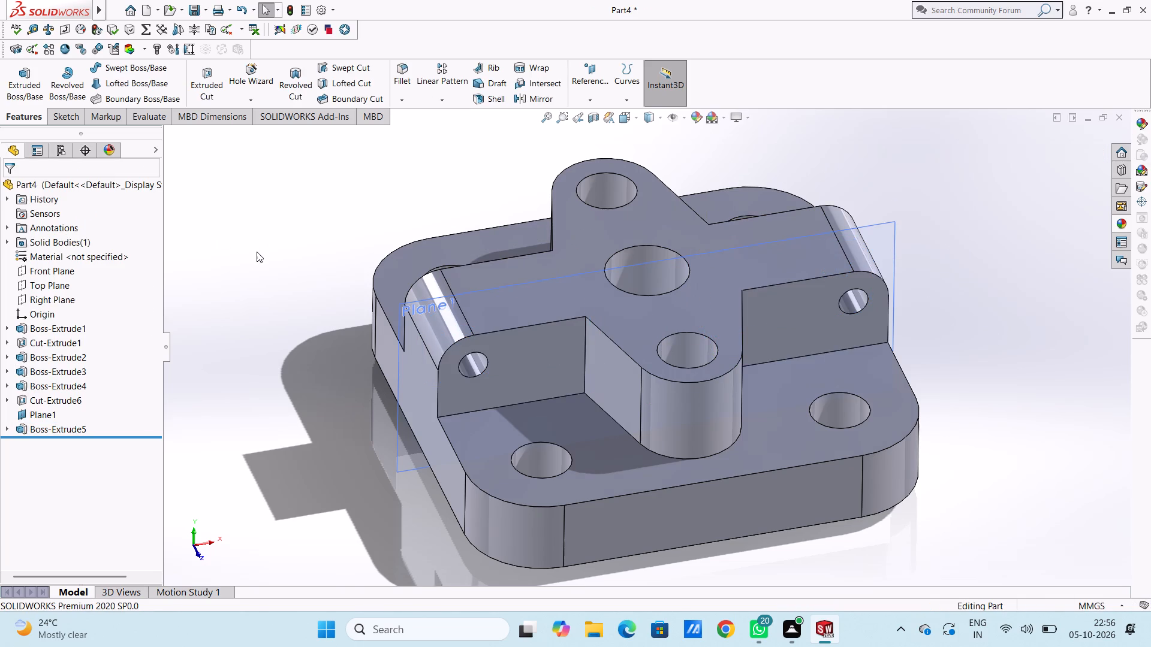
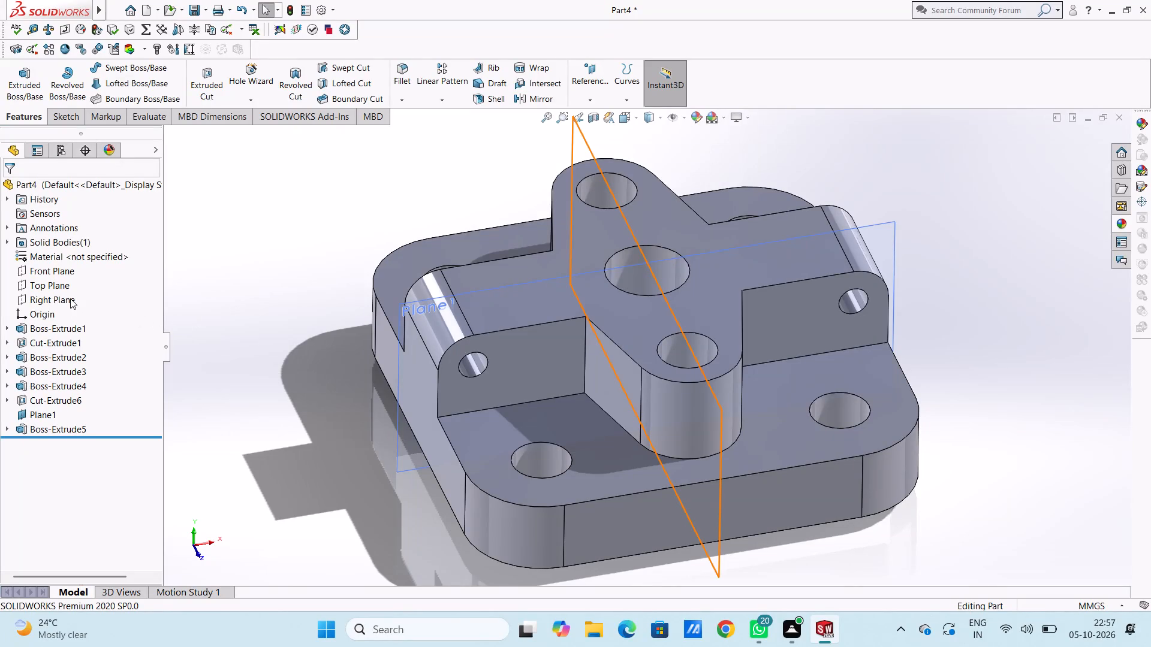
Hide the reference plane Plane1.
click(43, 416)
click(72, 400)
click(203, 364)
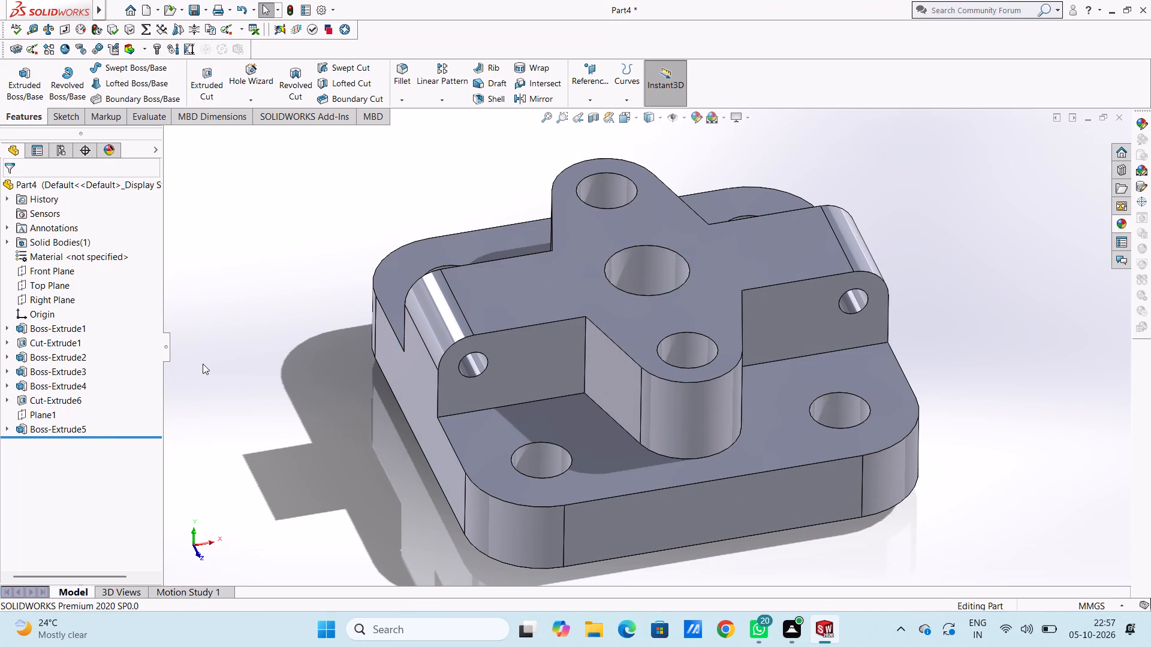
Start a sketch on the flange's top face and draw a circle about 61 mm in diameter centred on the origin.
key(ctrl+5)
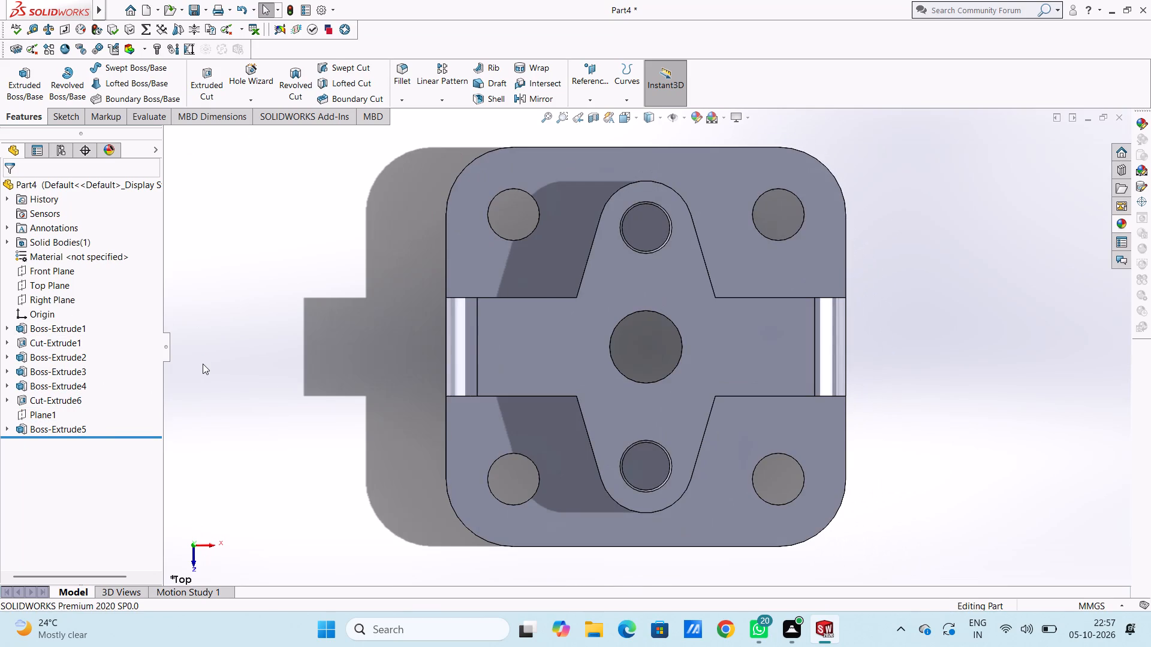
click(553, 358)
click(605, 324)
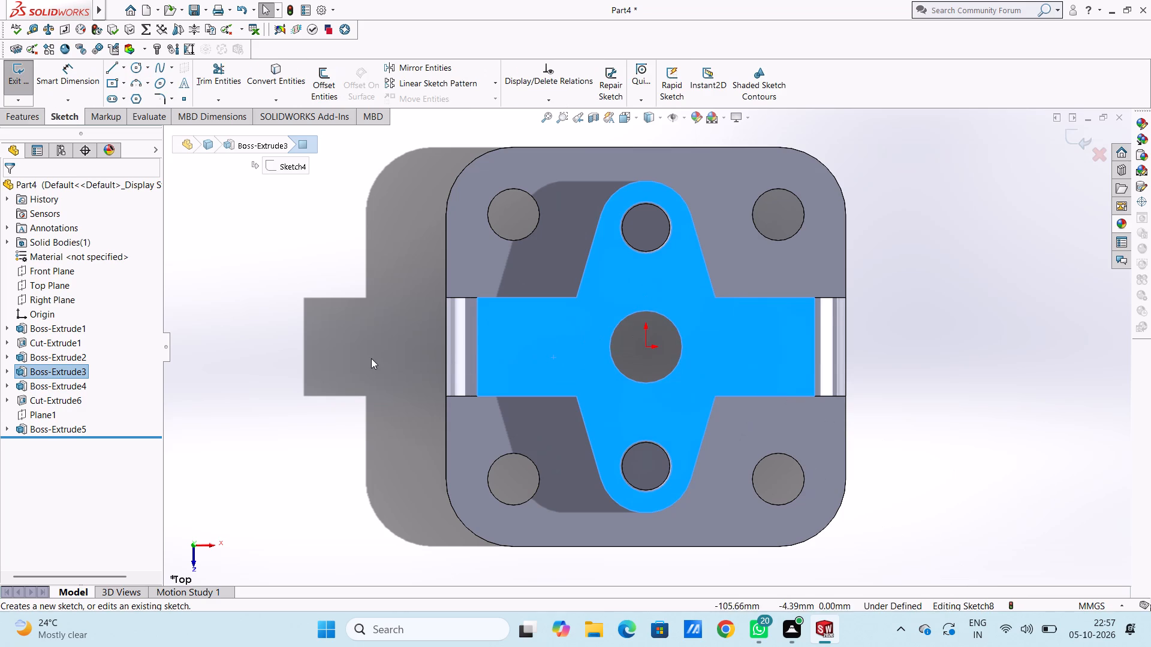
click(371, 358)
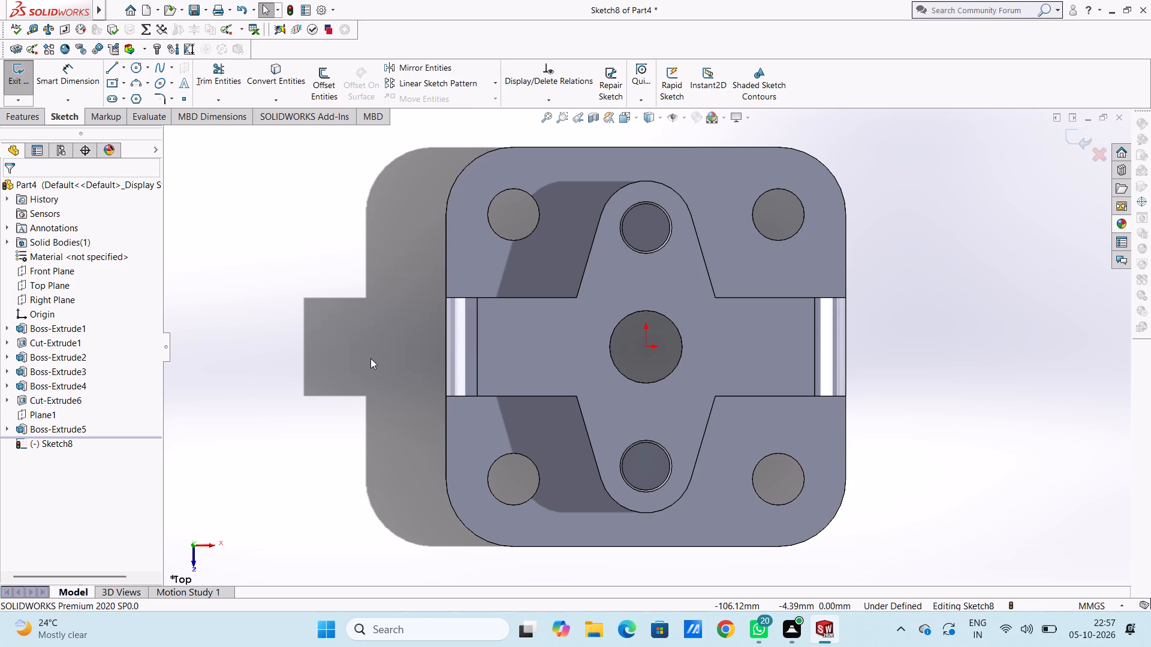
click(134, 65)
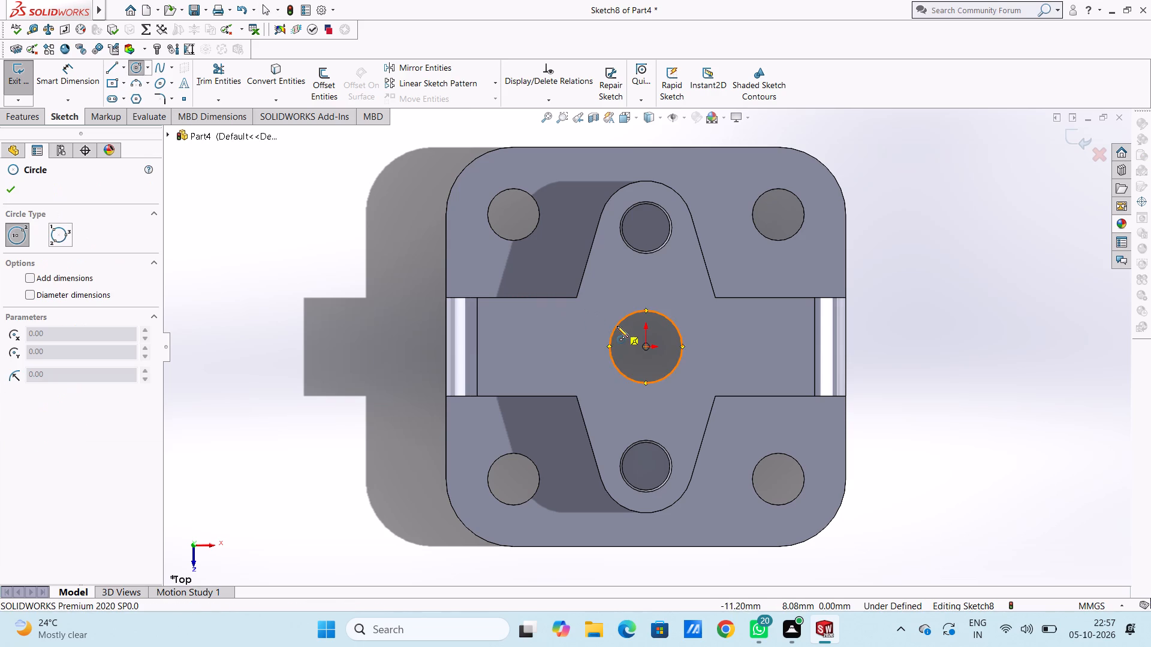
click(645, 346)
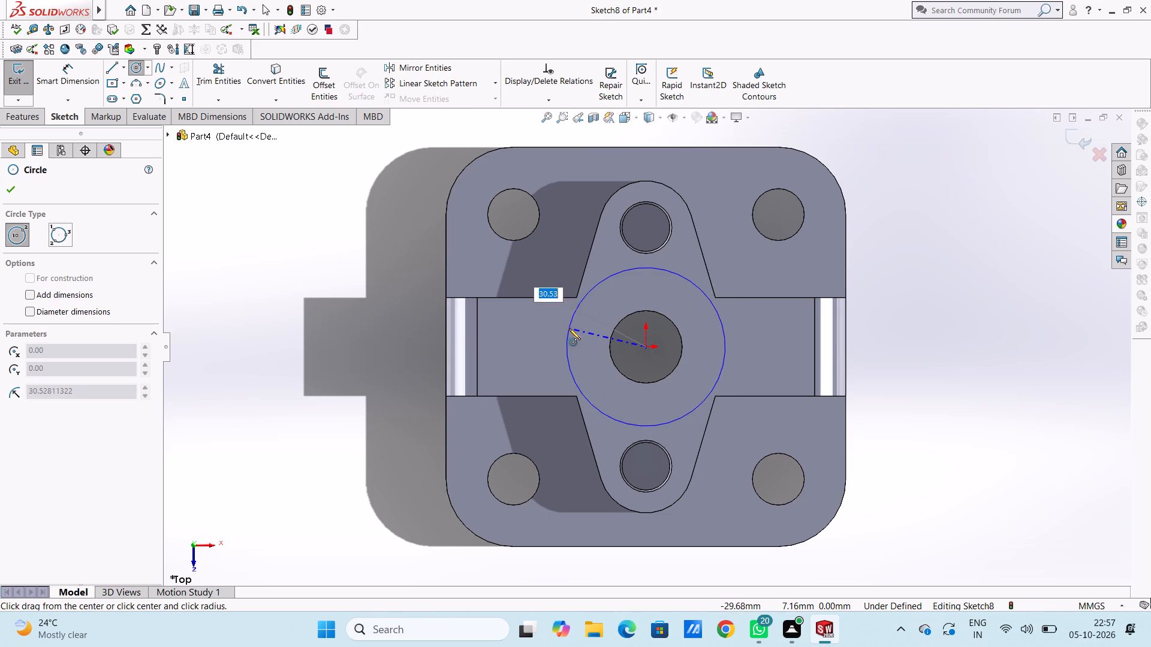
click(569, 328)
click(16, 190)
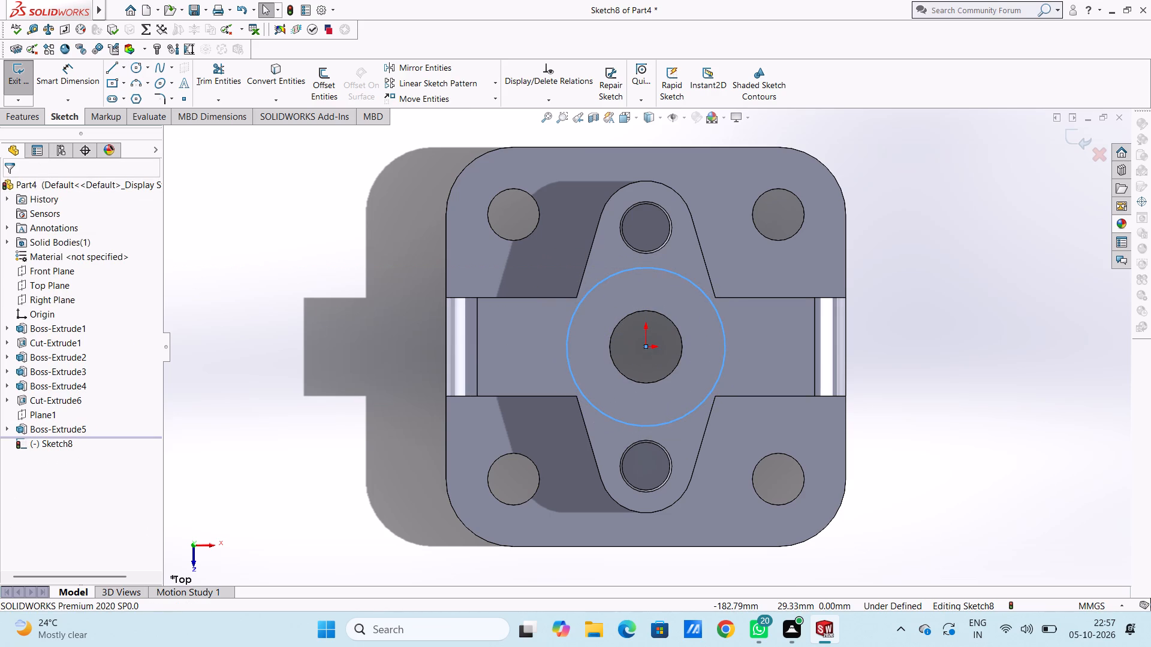
Dimension the circle to a diameter of 62 mm.
click(66, 86)
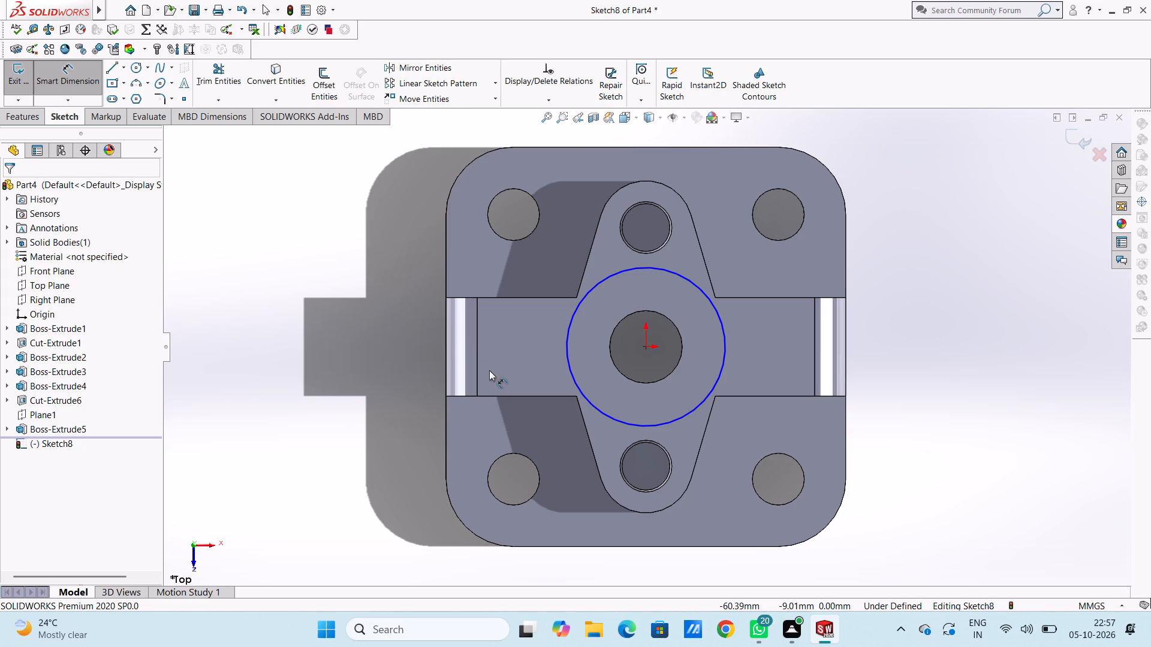
click(678, 417)
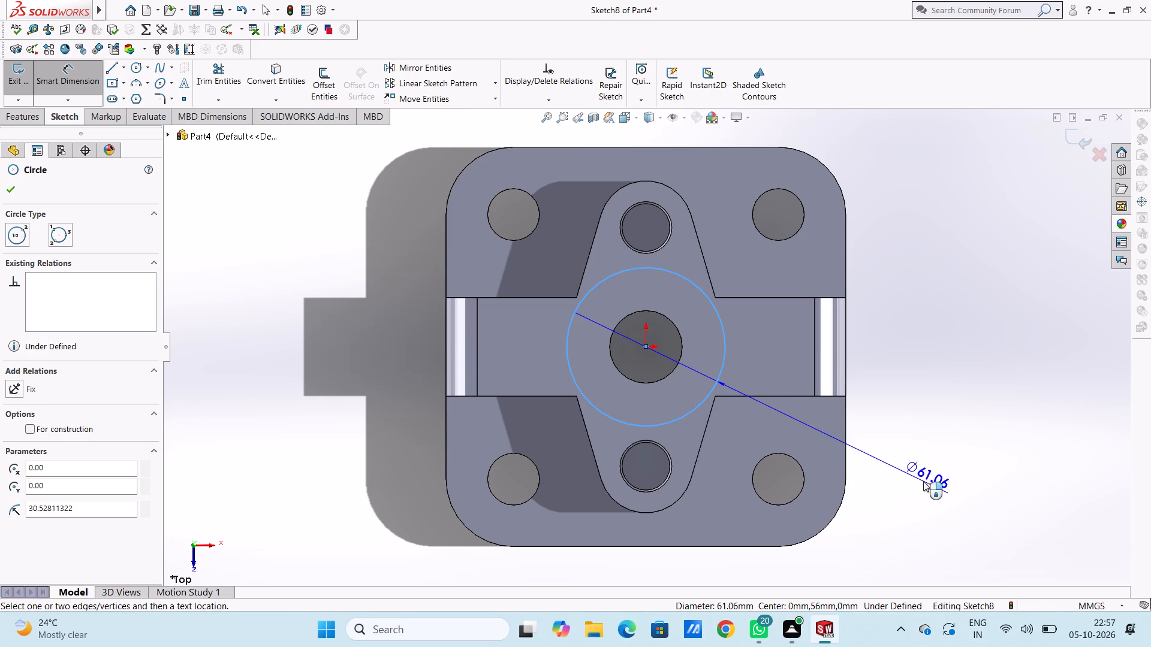
click(923, 481)
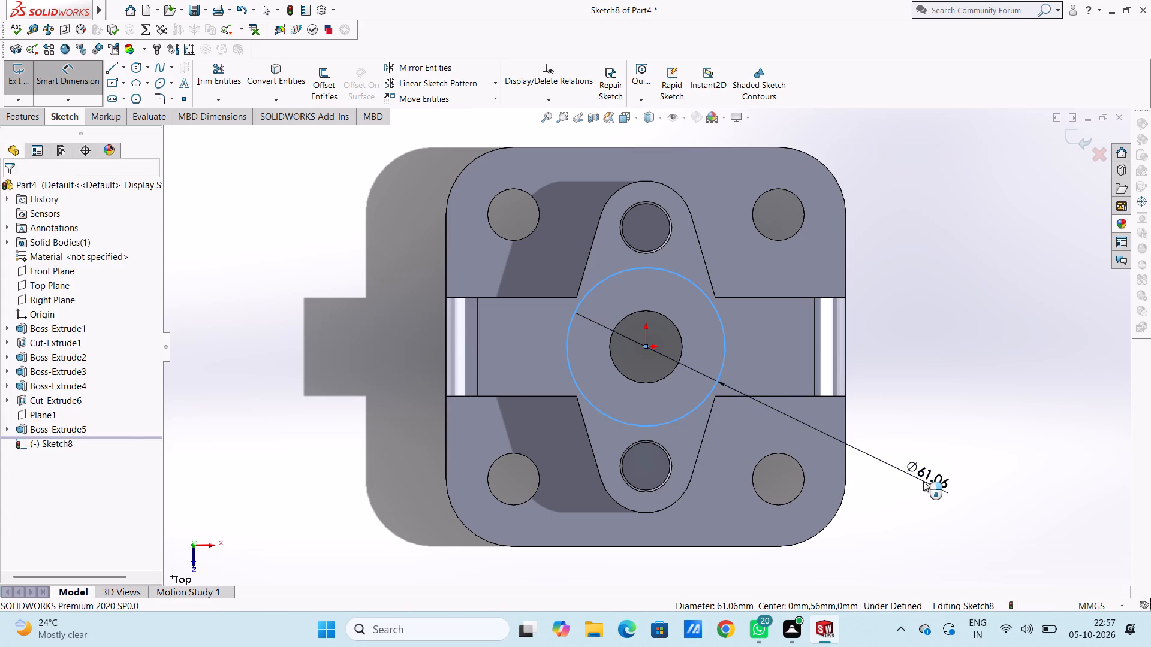
text(62)
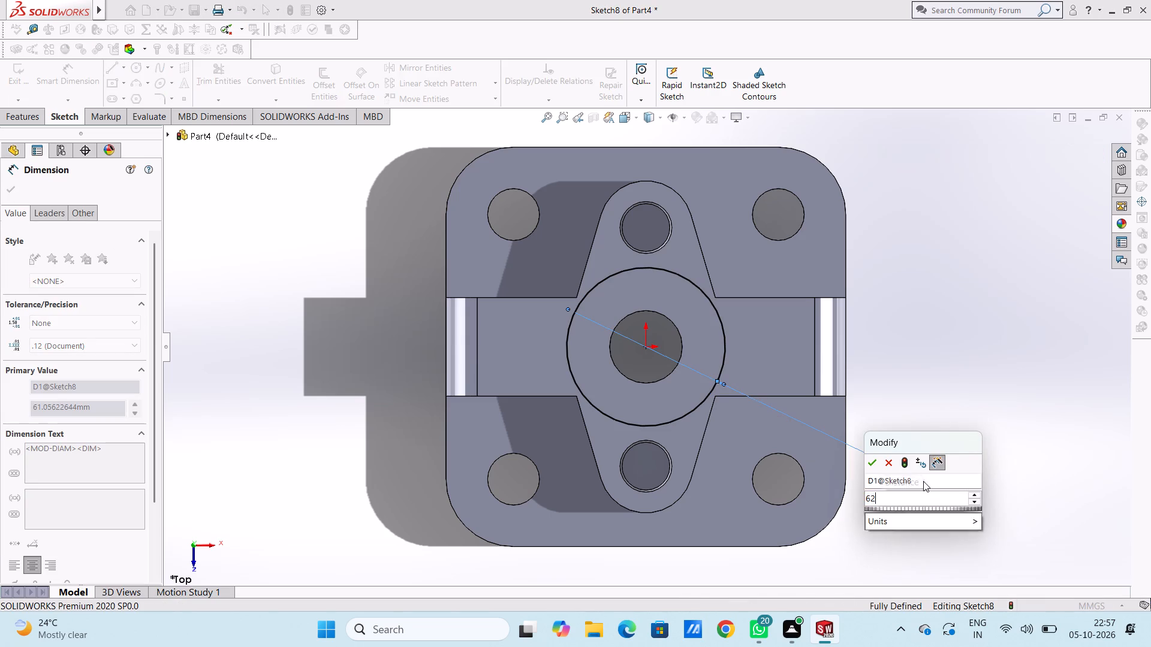
key(Return)
click(944, 404)
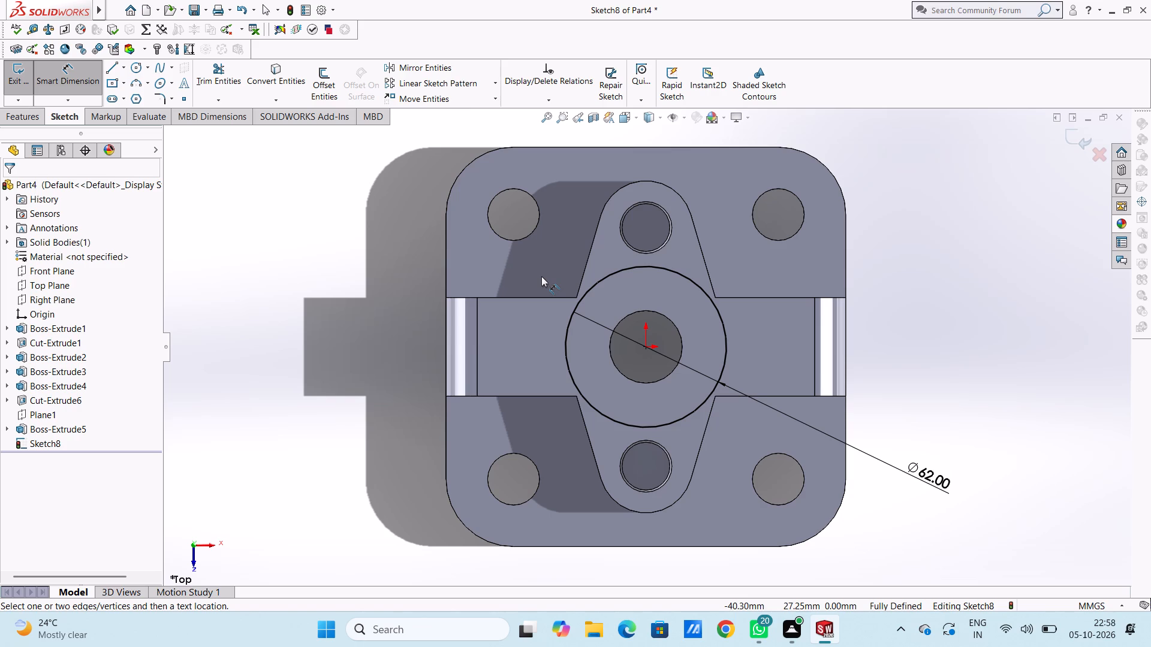
Draw a horizontal chain of three lines through the origin between the plate's side edges, split at the circle, about 46, 62 and 46 mm long.
click(109, 72)
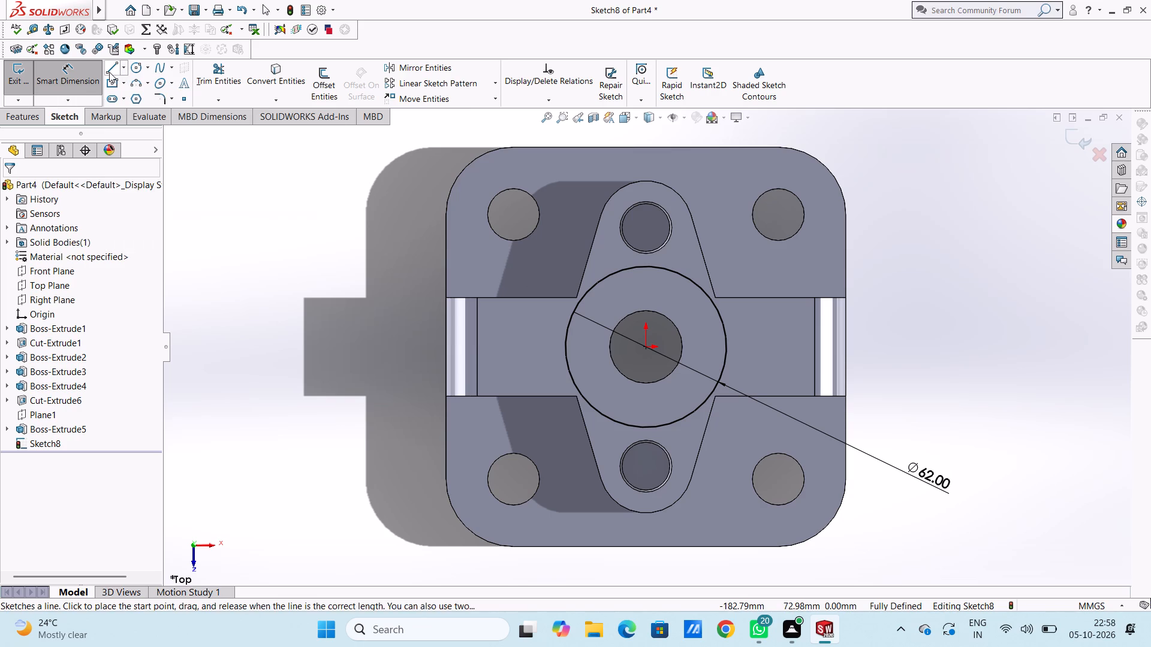
click(445, 347)
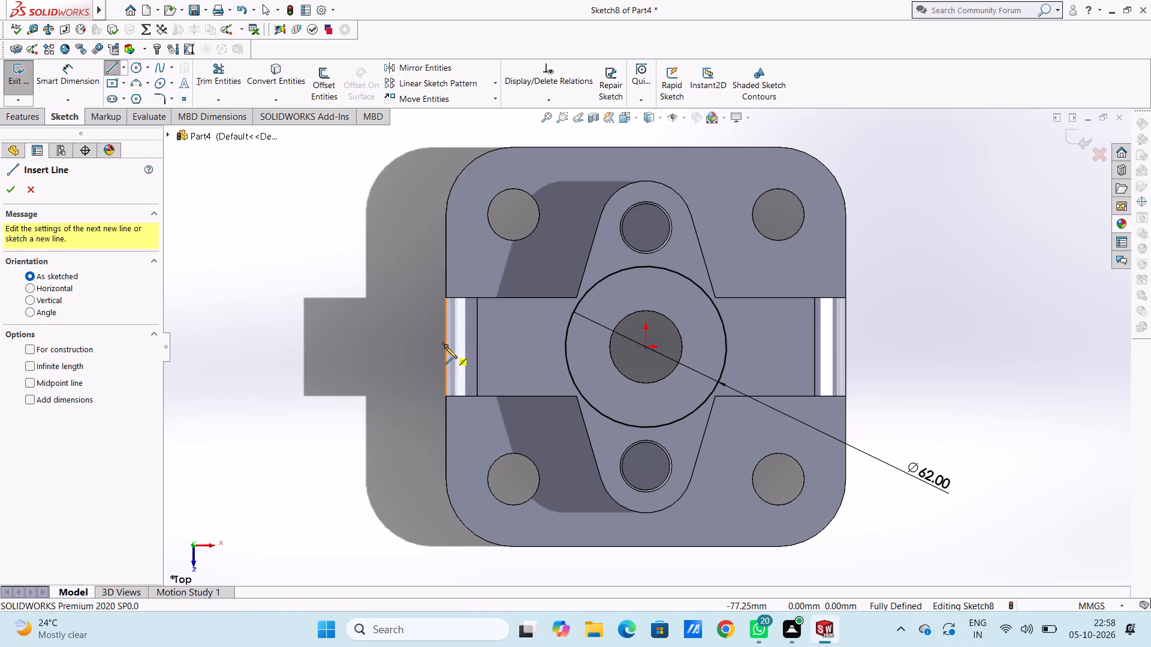
click(565, 347)
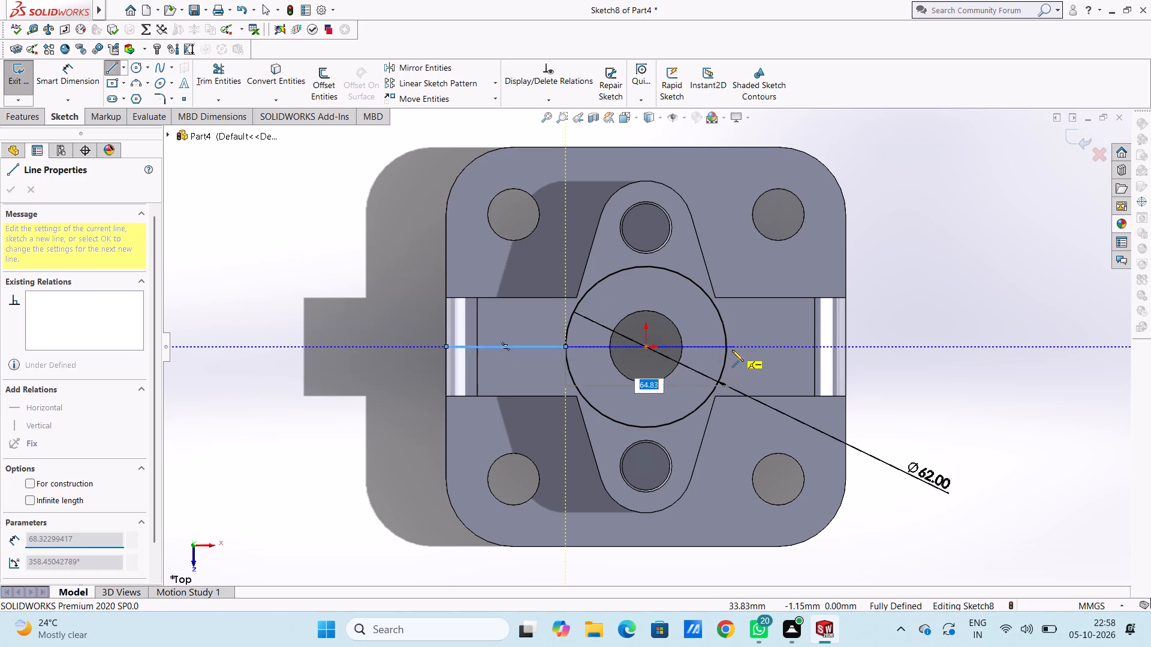
click(726, 346)
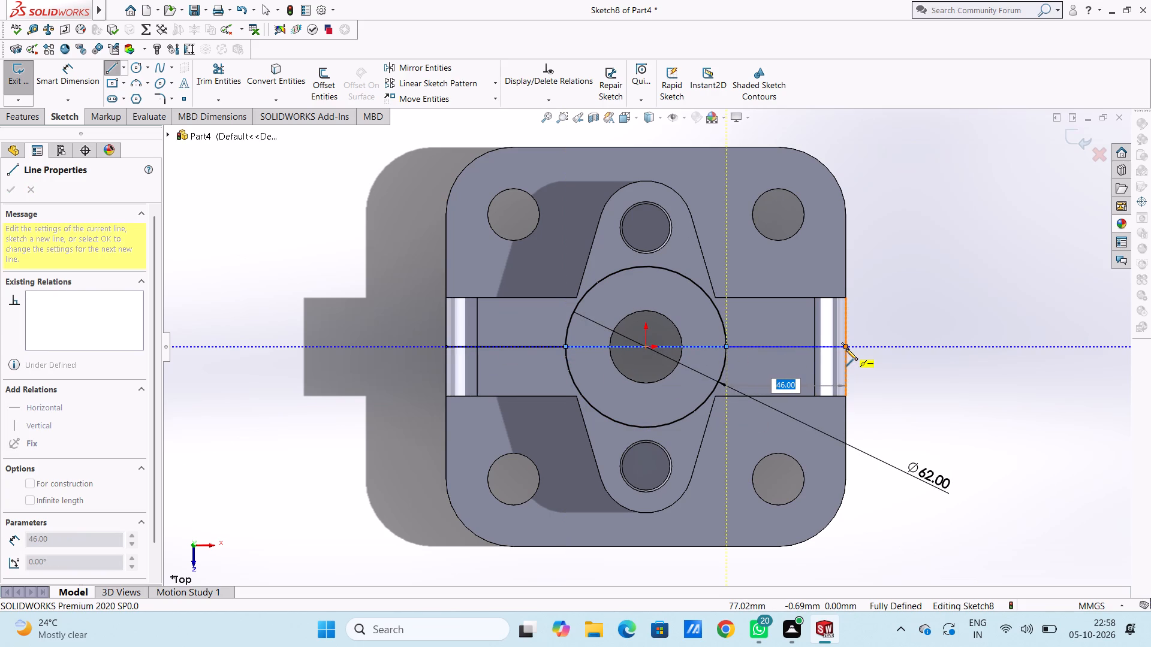
click(846, 349)
key(Escape)
key(Escape)
key(Escape)
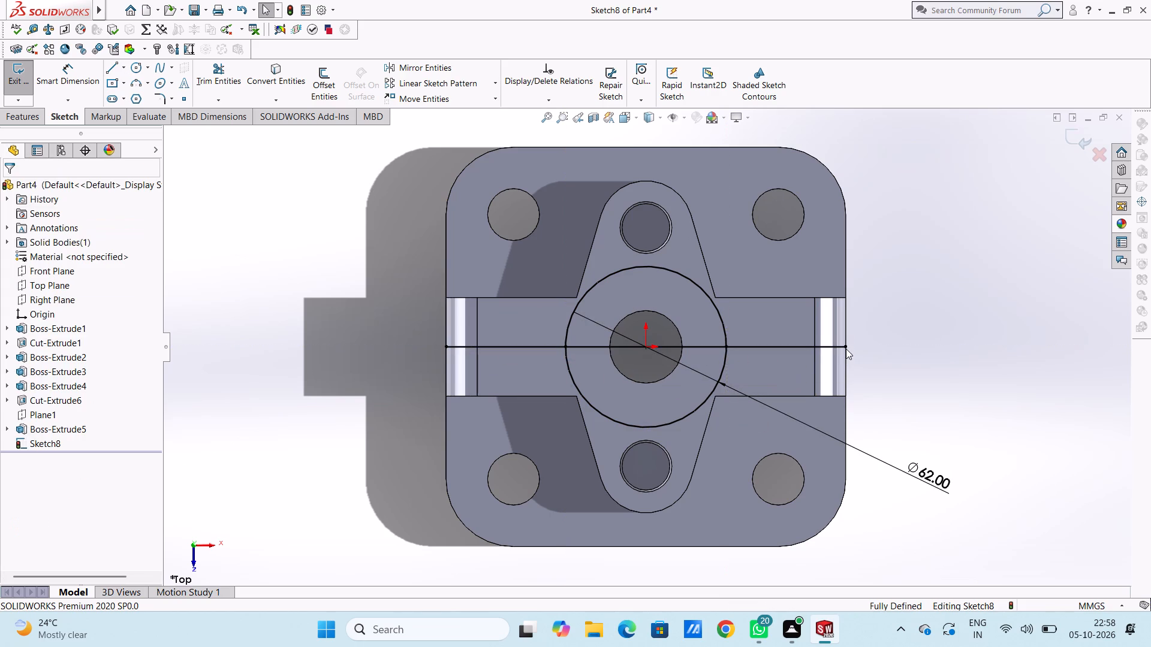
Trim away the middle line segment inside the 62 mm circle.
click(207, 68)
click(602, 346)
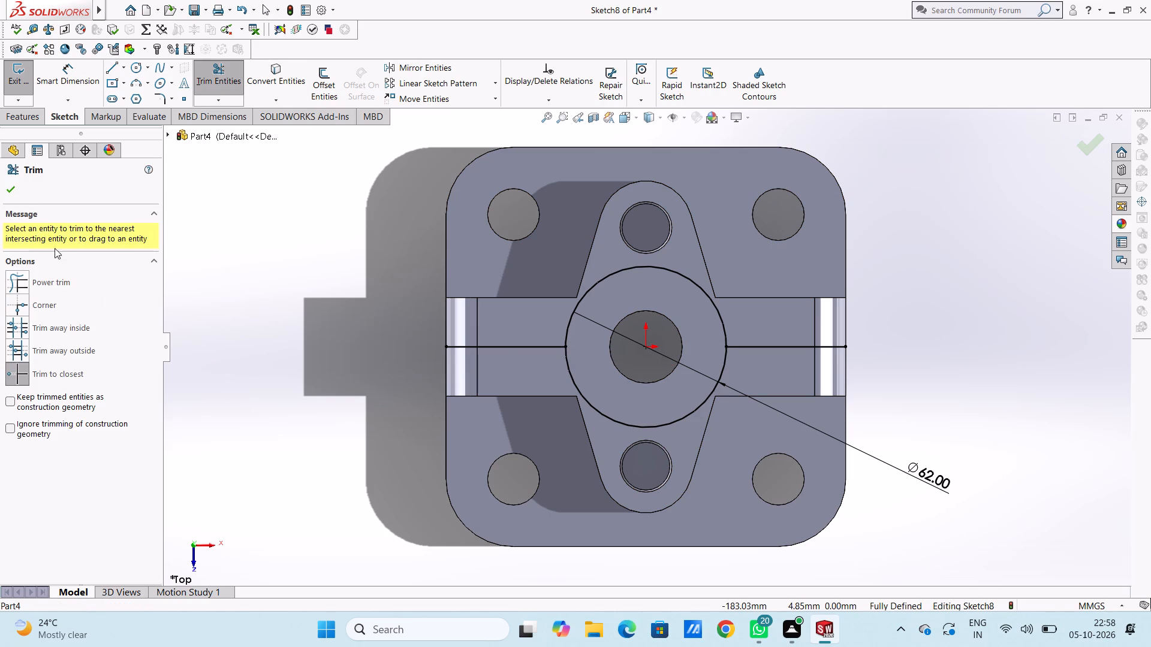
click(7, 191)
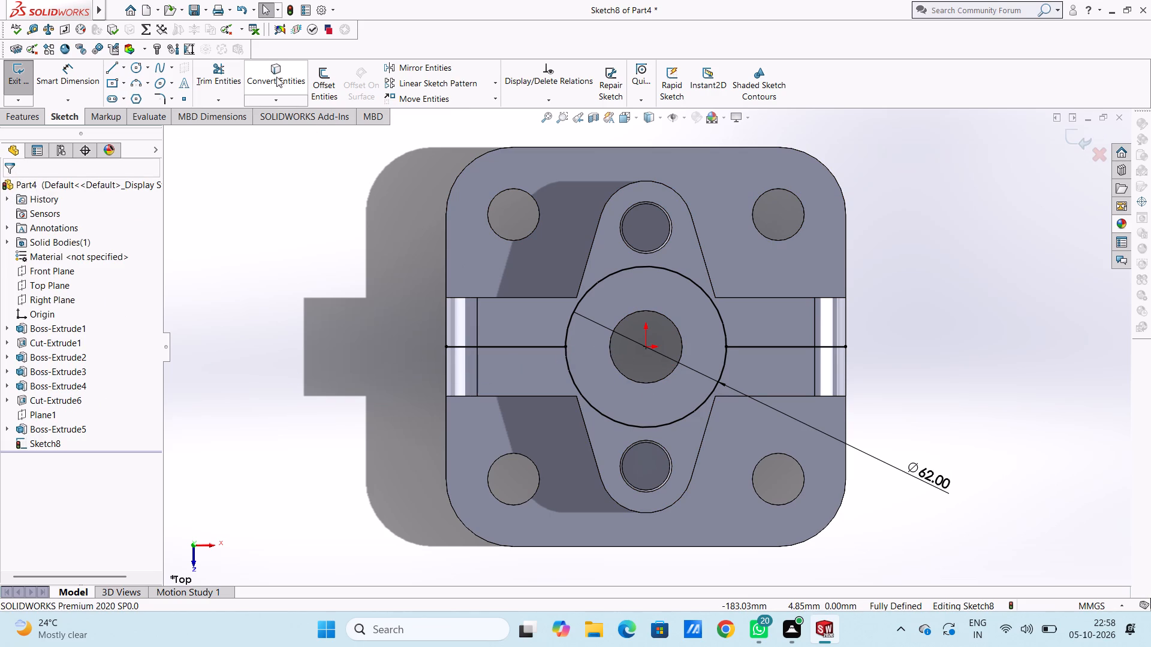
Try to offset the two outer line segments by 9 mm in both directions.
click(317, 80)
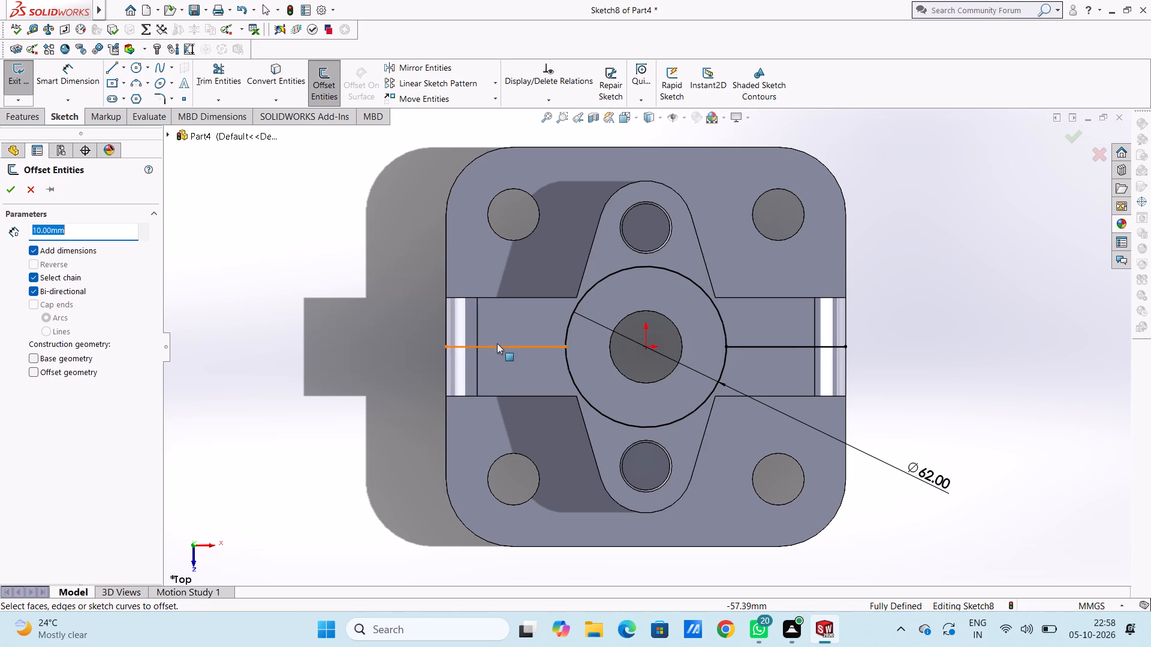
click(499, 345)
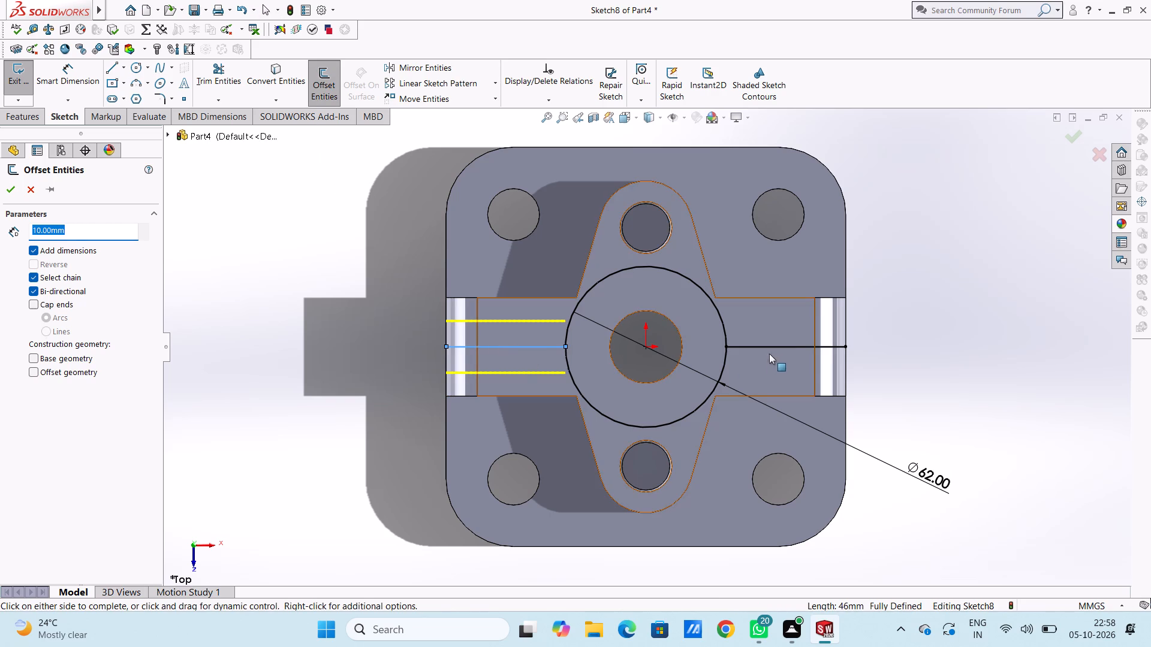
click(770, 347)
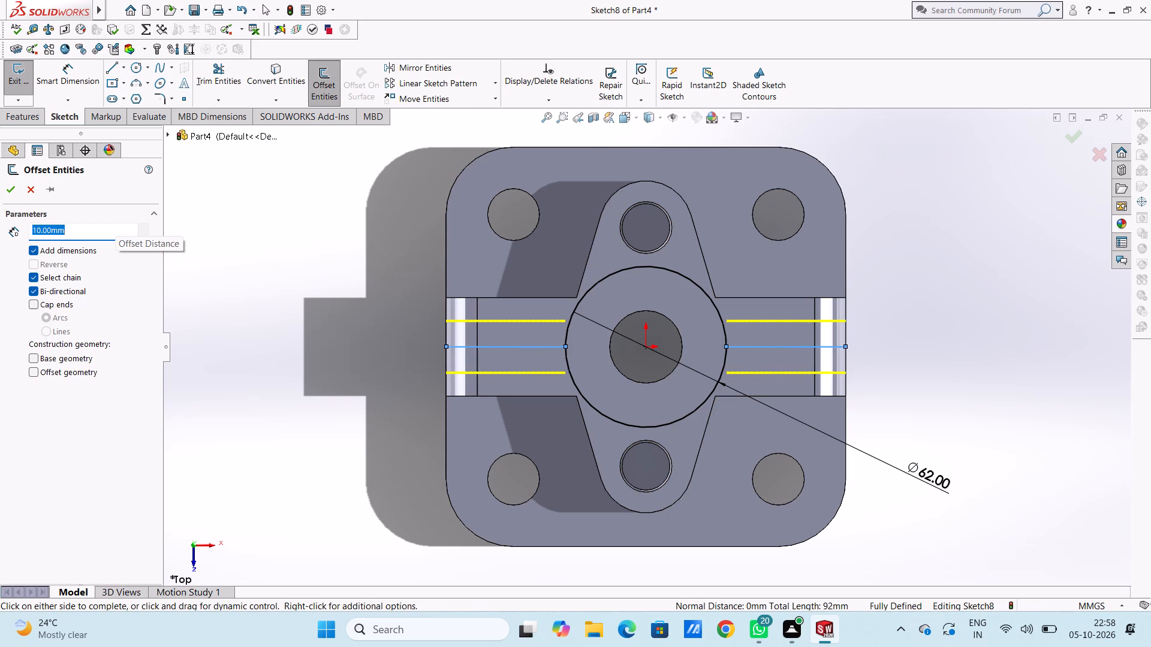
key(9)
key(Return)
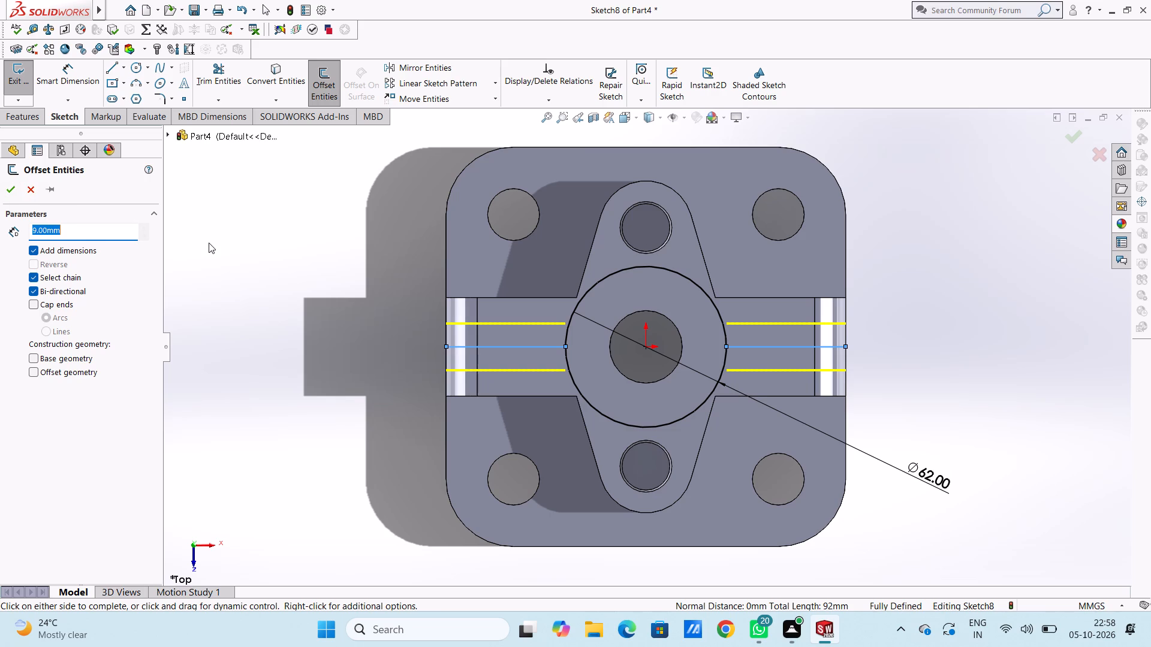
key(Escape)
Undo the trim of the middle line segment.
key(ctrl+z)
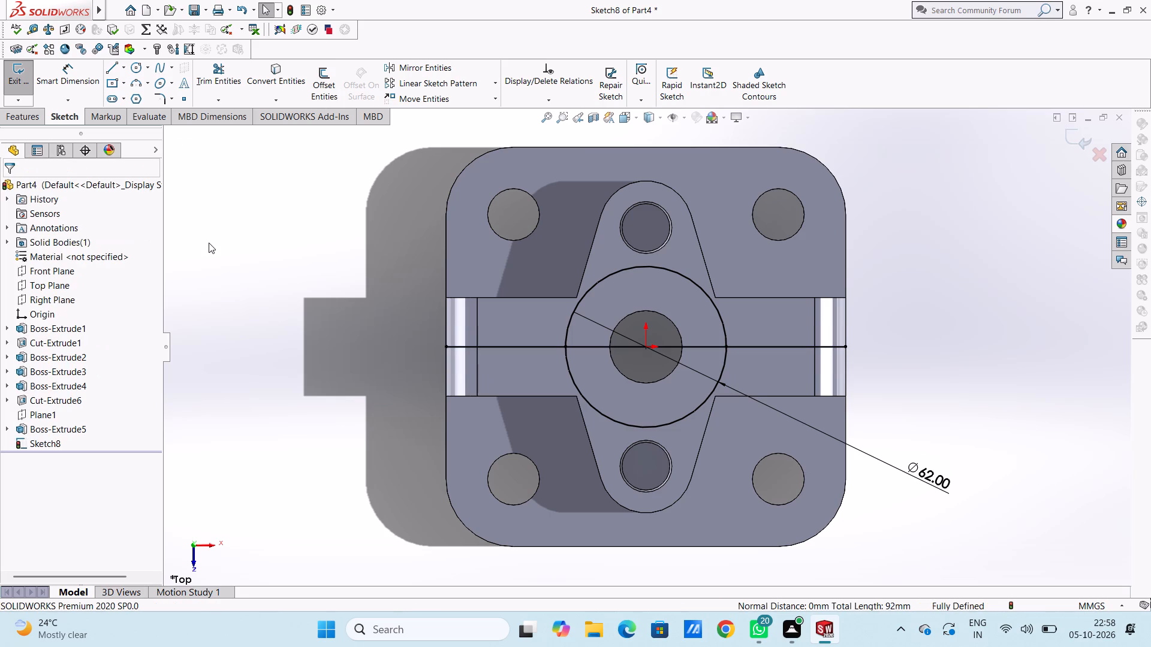
Offset the whole horizontal line chain by 9 mm in both directions, with dimensions added.
click(318, 79)
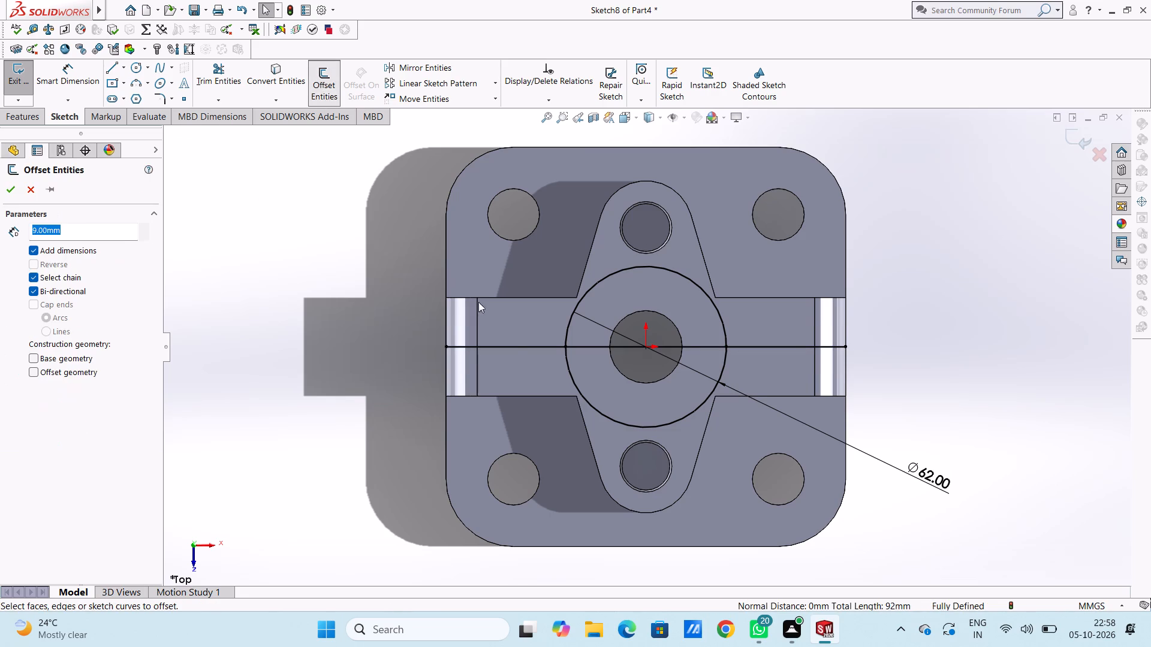
click(515, 346)
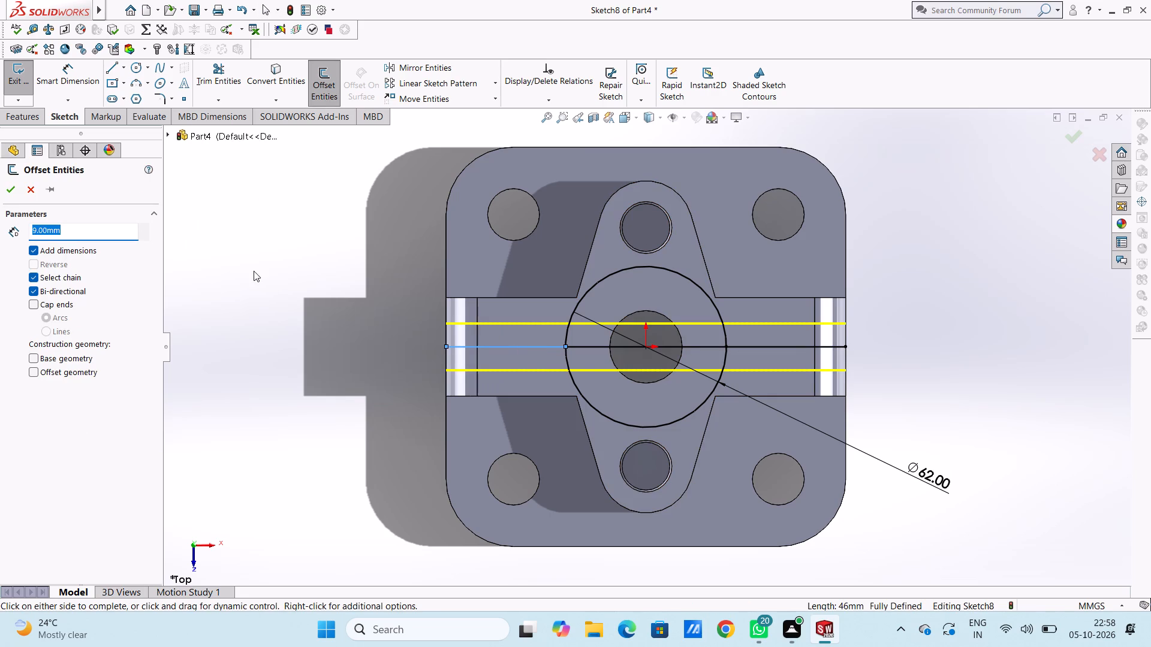
click(8, 192)
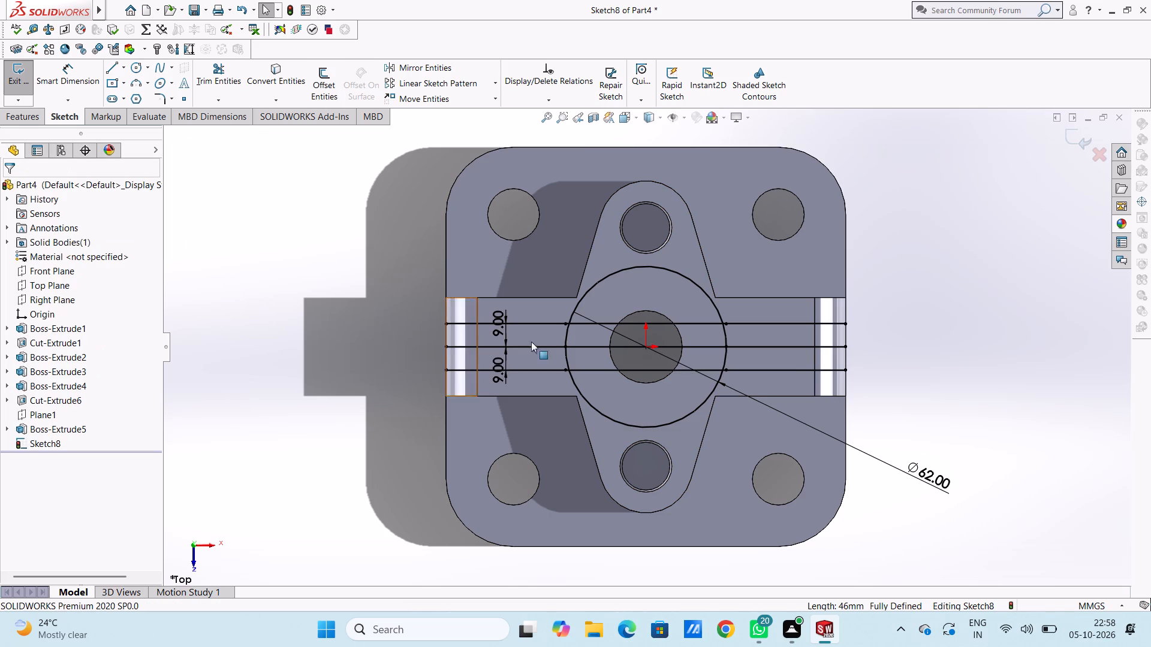
Delete the three original centre line segments, keeping the offset lines.
click(596, 346)
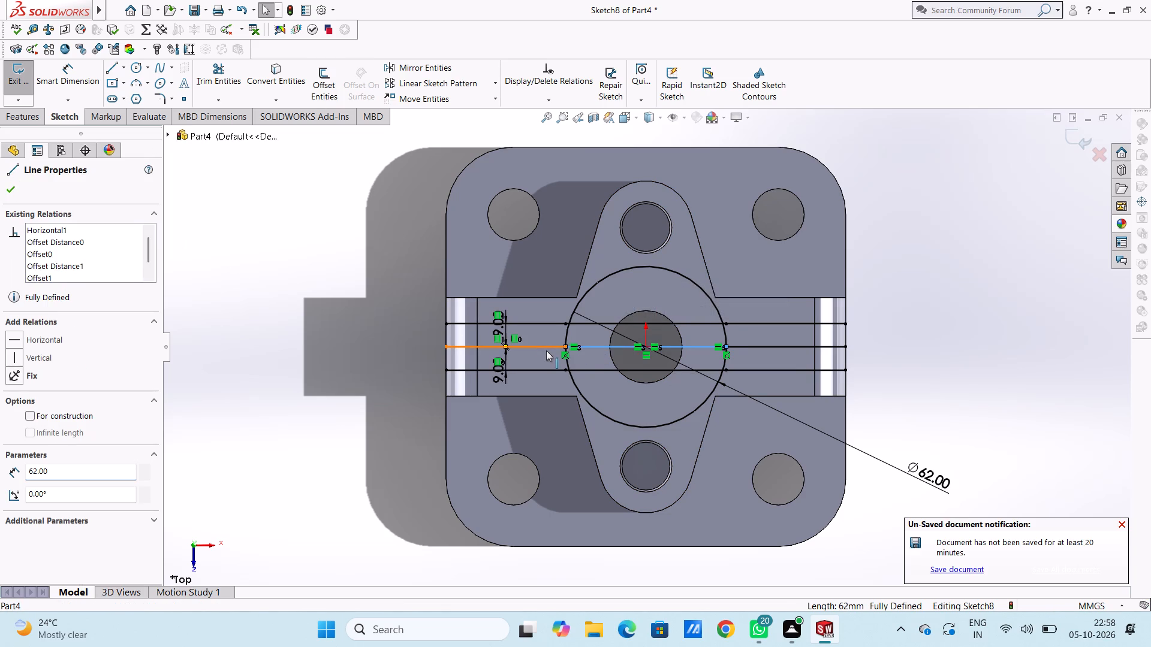
key(Delete)
click(544, 345)
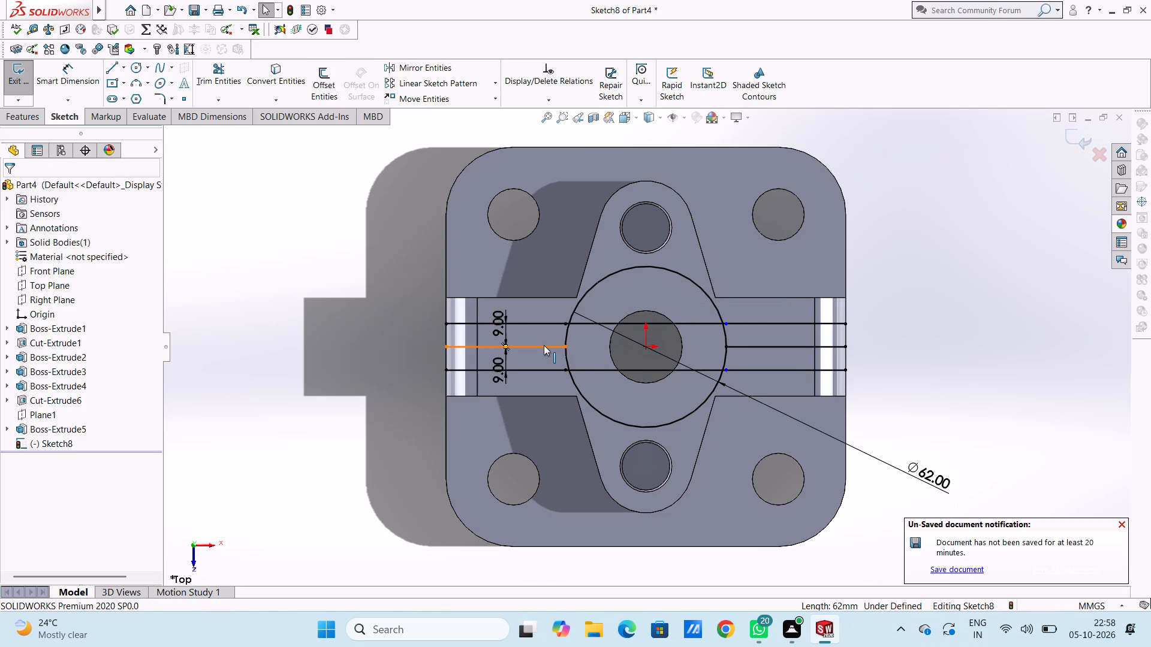
key(Delete)
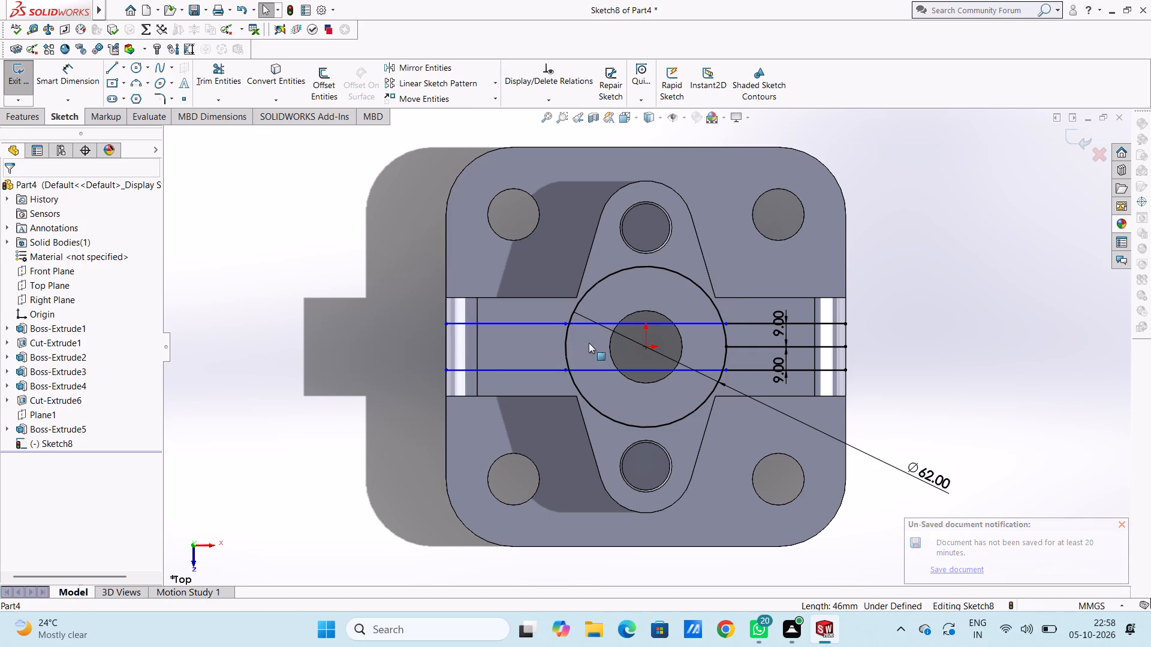
click(742, 346)
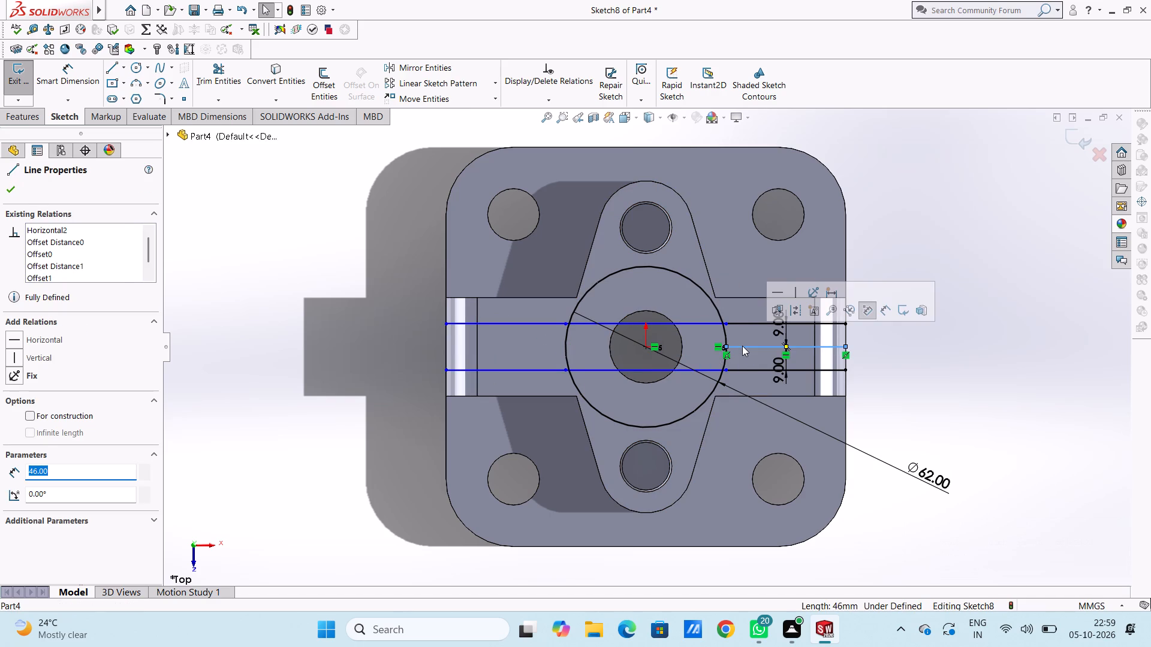
key(Delete)
Trim away the portions of both offset lines that lie inside the 62 mm circle.
scroll(742, 346, down, 3)
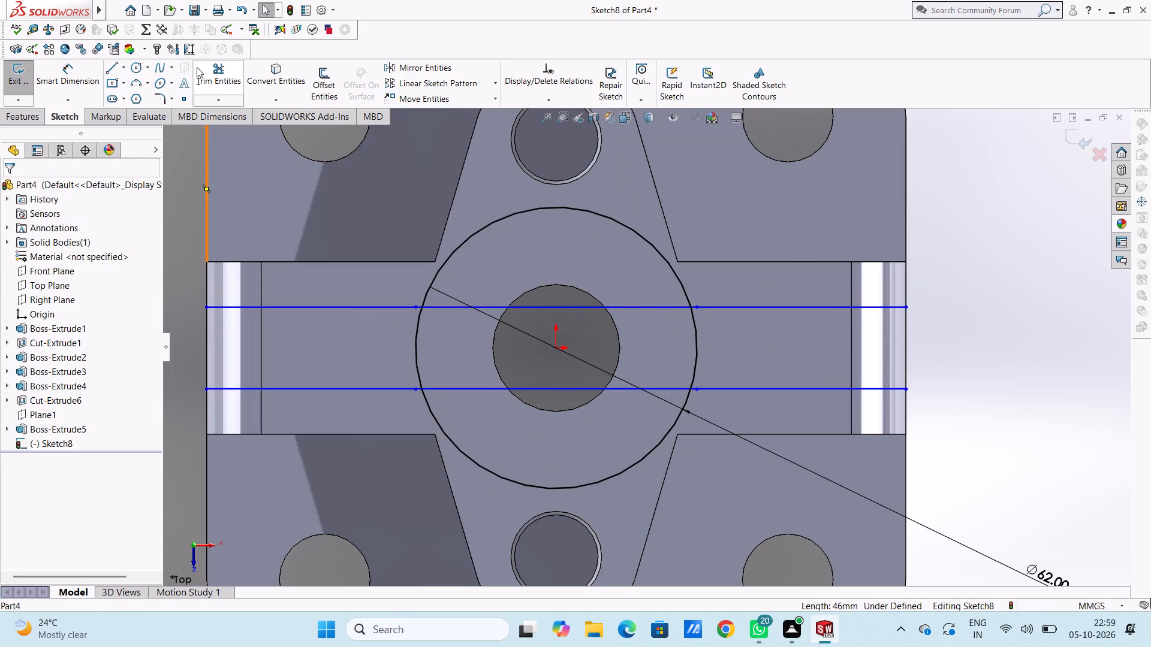
click(222, 77)
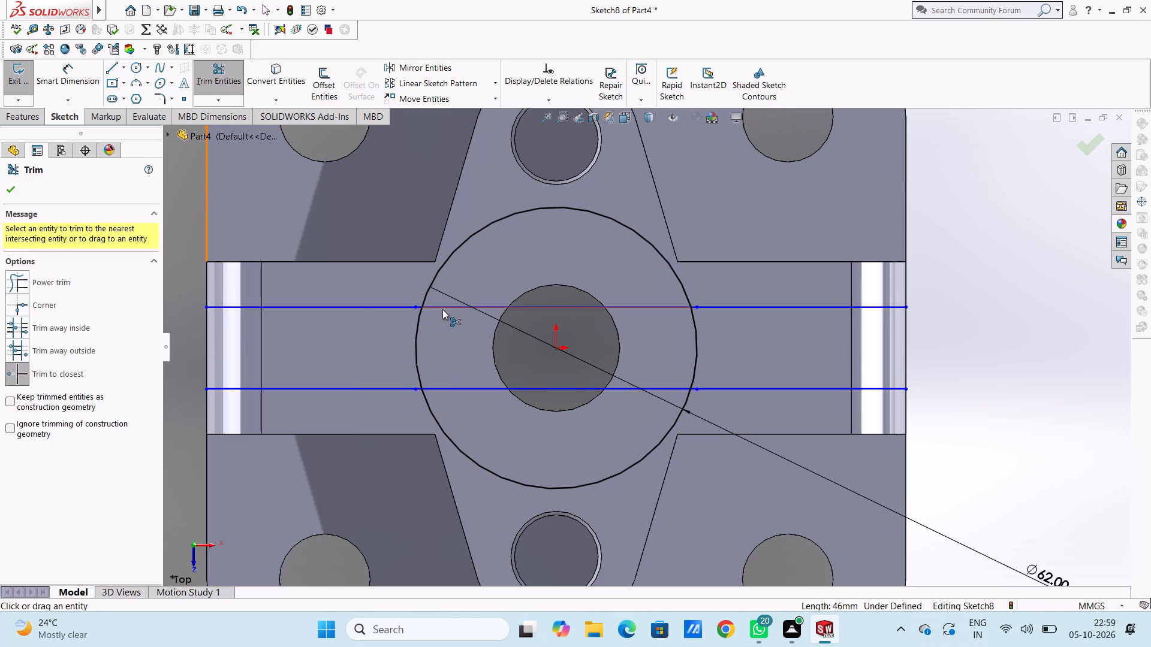
click(460, 388)
click(638, 305)
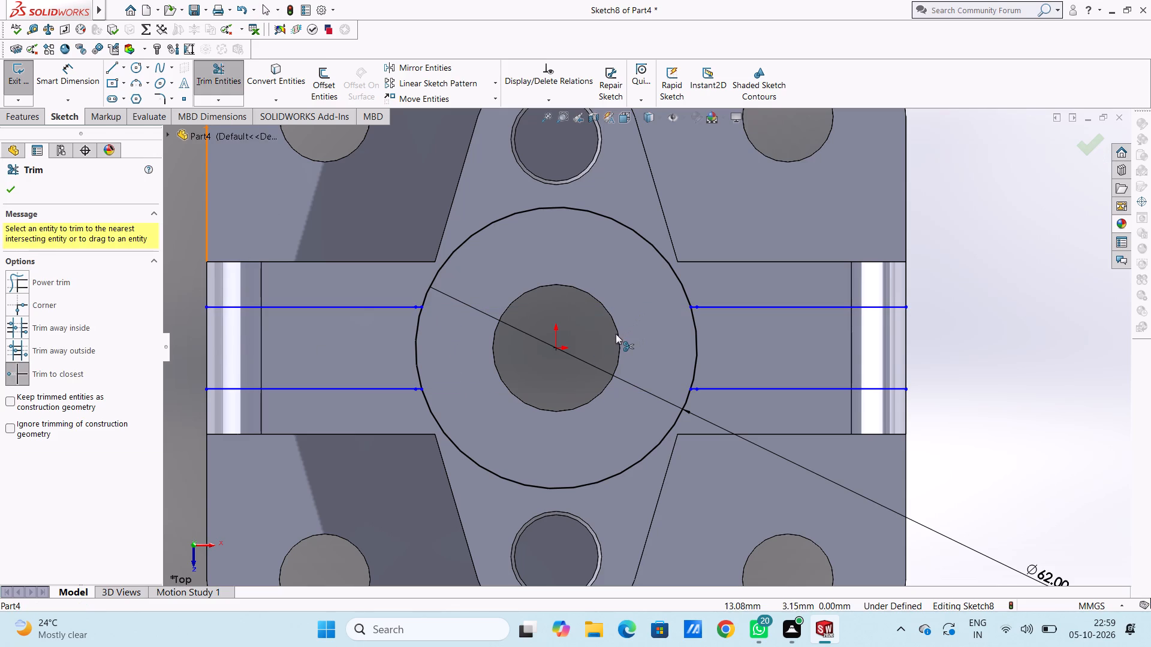
scroll(616, 334, up, 4)
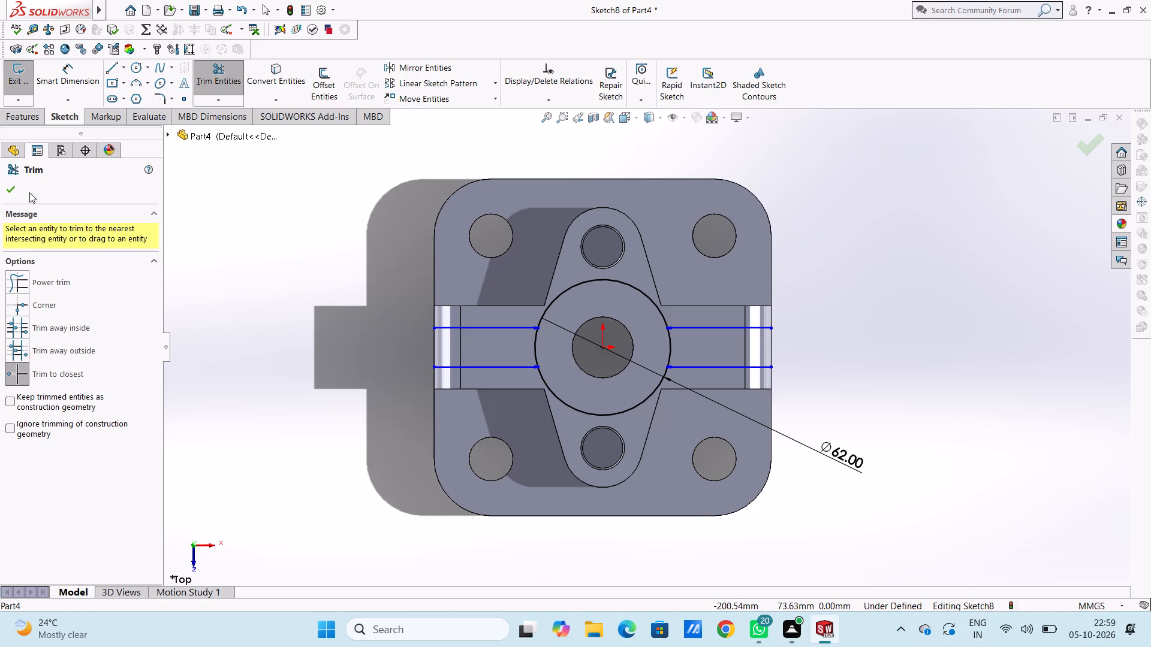
Close the outer ends of both offset line pairs with 18 mm vertical lines along the plate's left and right edges.
click(10, 188)
click(116, 68)
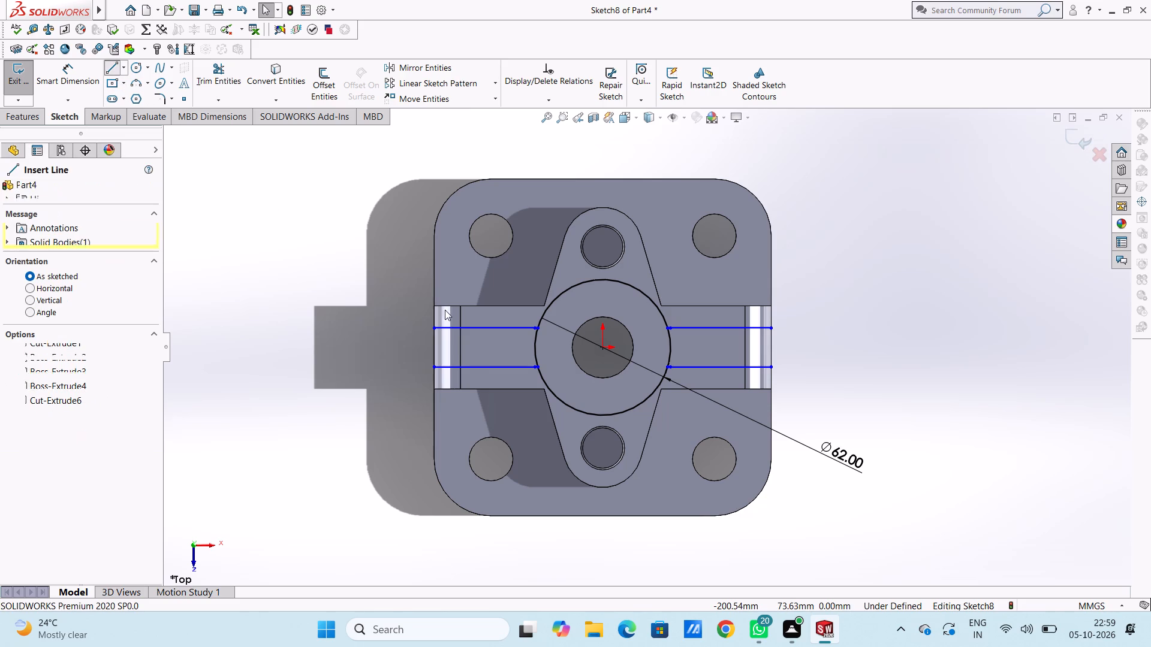
scroll(461, 326, down, 4)
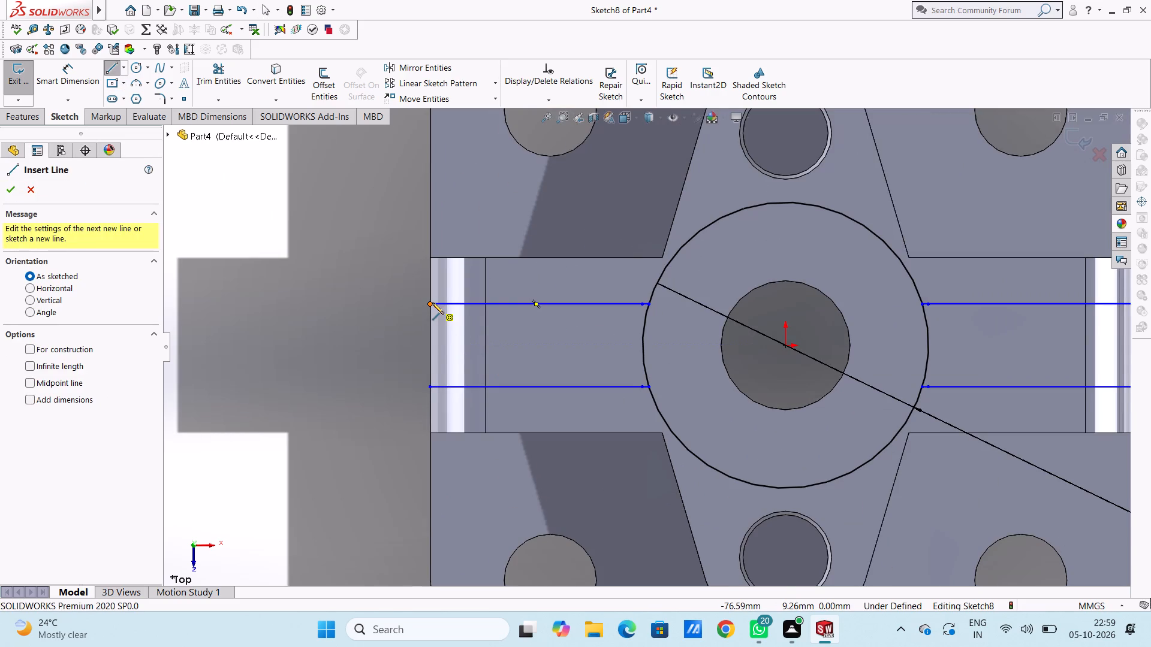
click(432, 303)
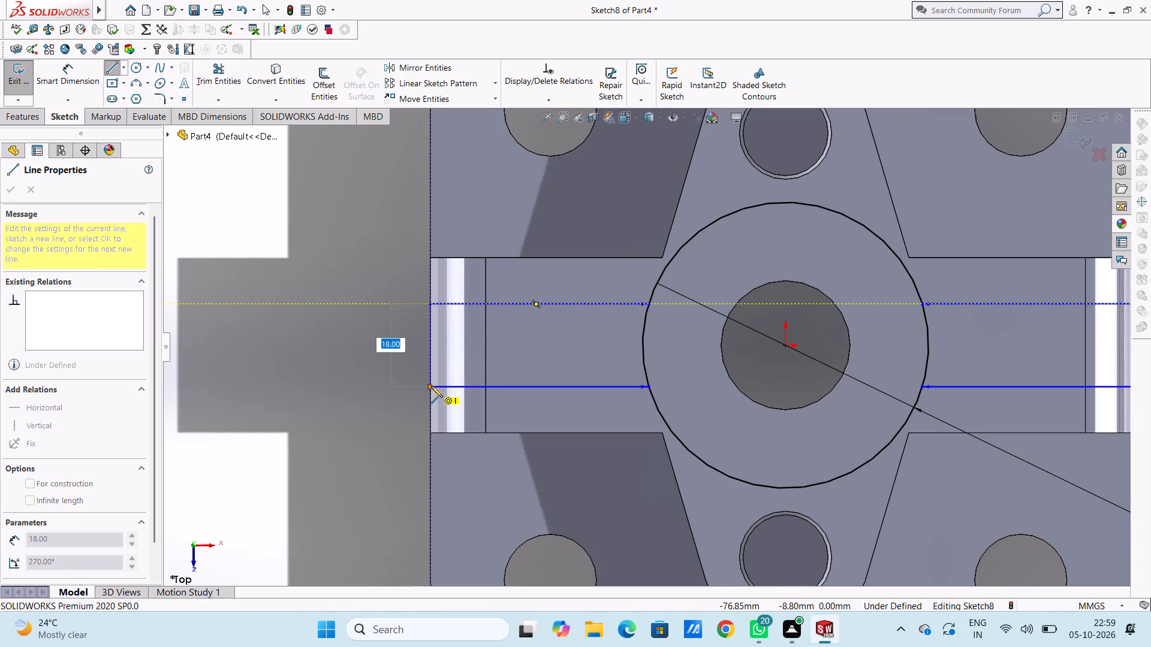
click(431, 386)
key(Escape)
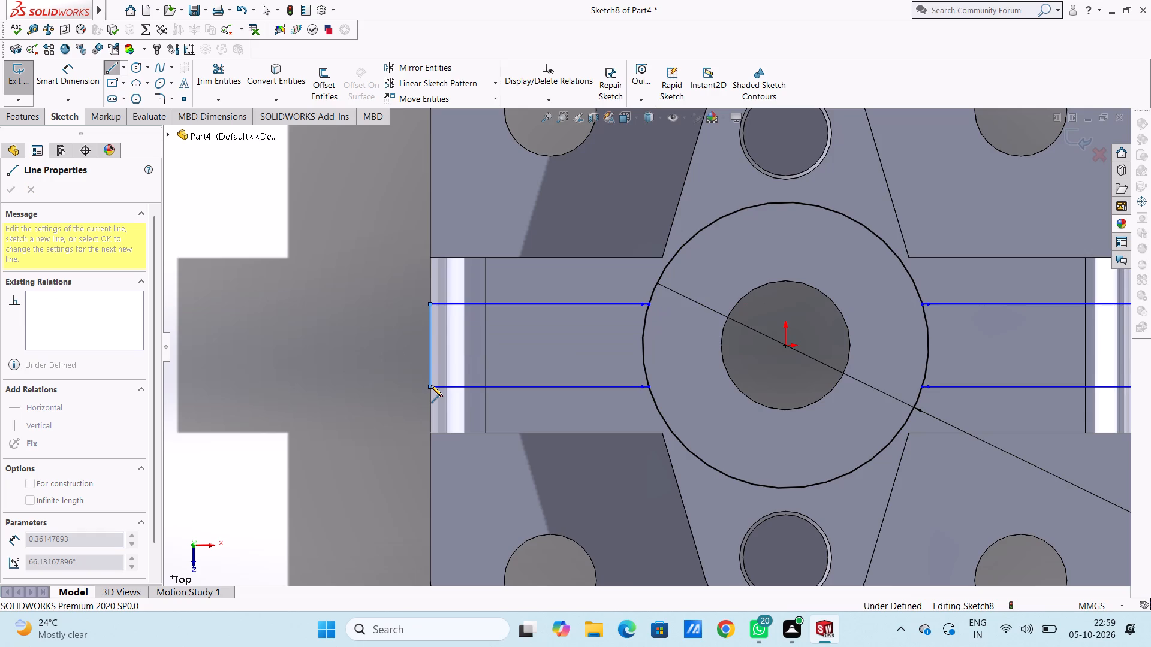
scroll(431, 385, up, 5)
scroll(900, 355, down, 4)
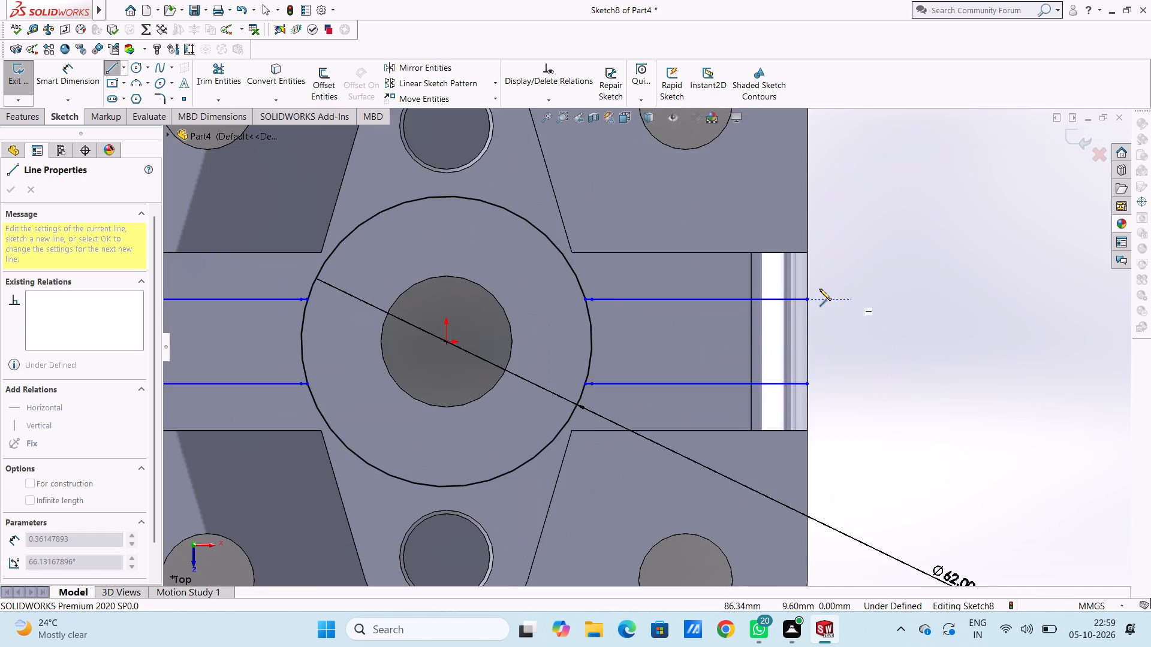
click(809, 299)
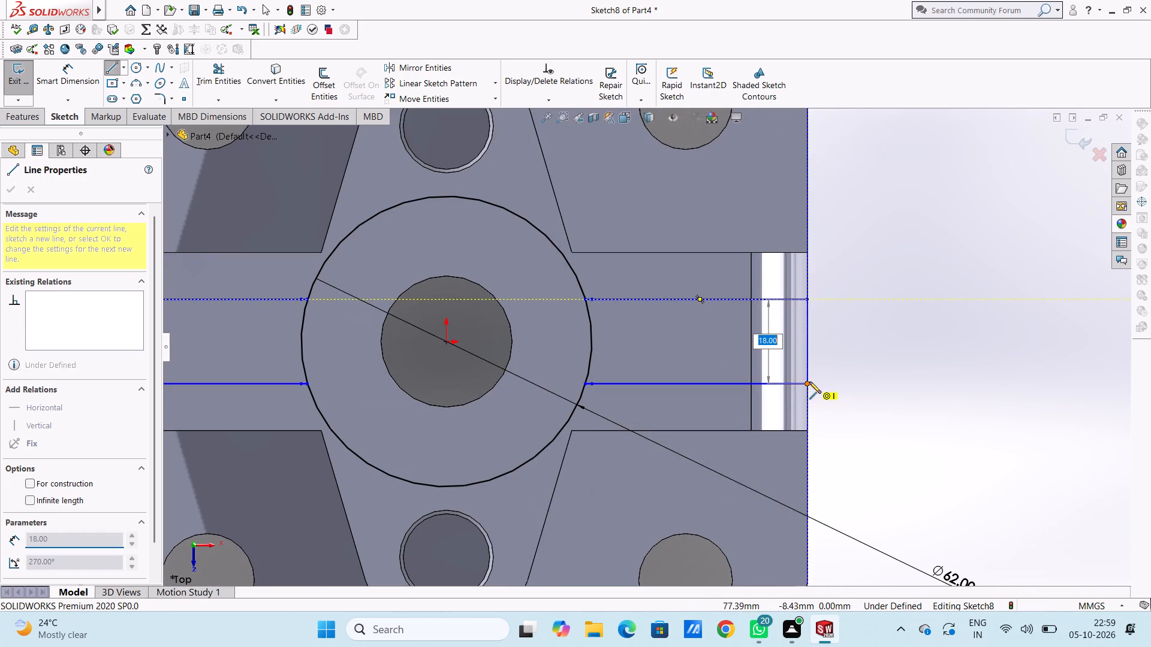
click(809, 382)
key(Escape)
key(Escape)
key(Escape)
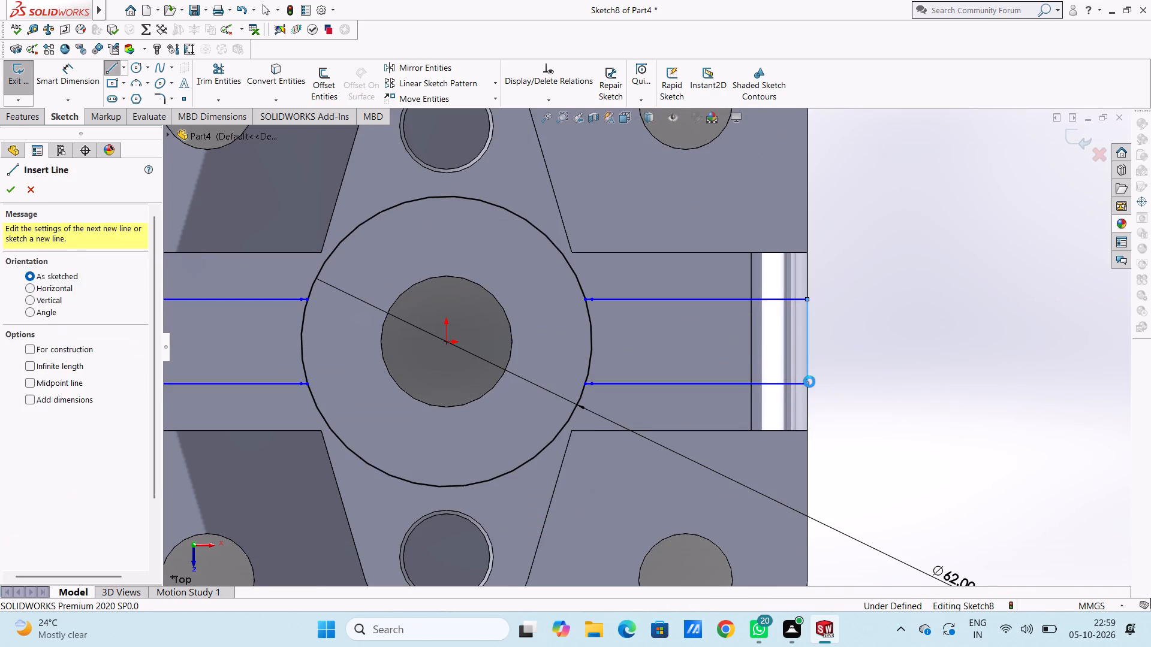
key(Escape)
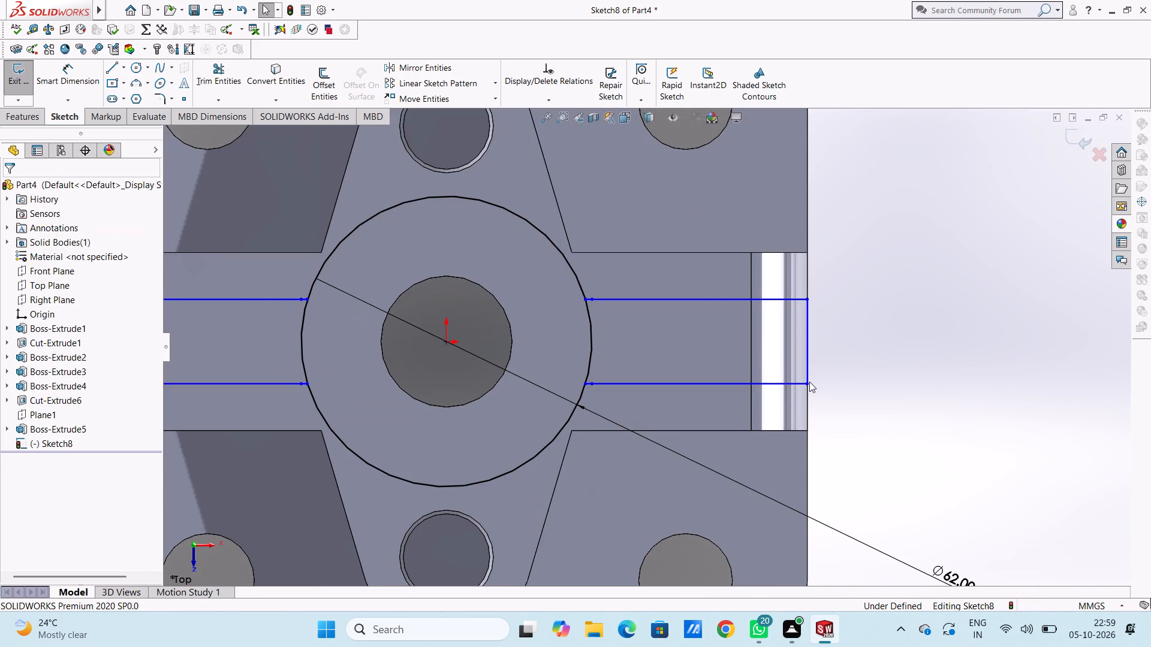
scroll(809, 382, up, 2)
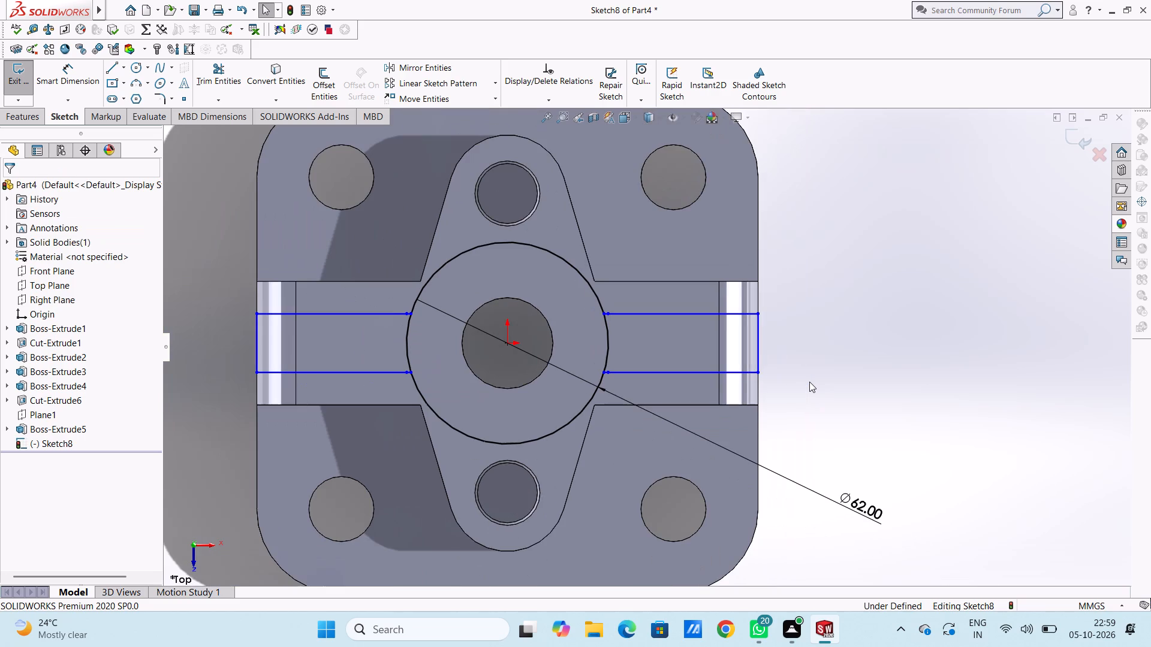
scroll(809, 382, up, 2)
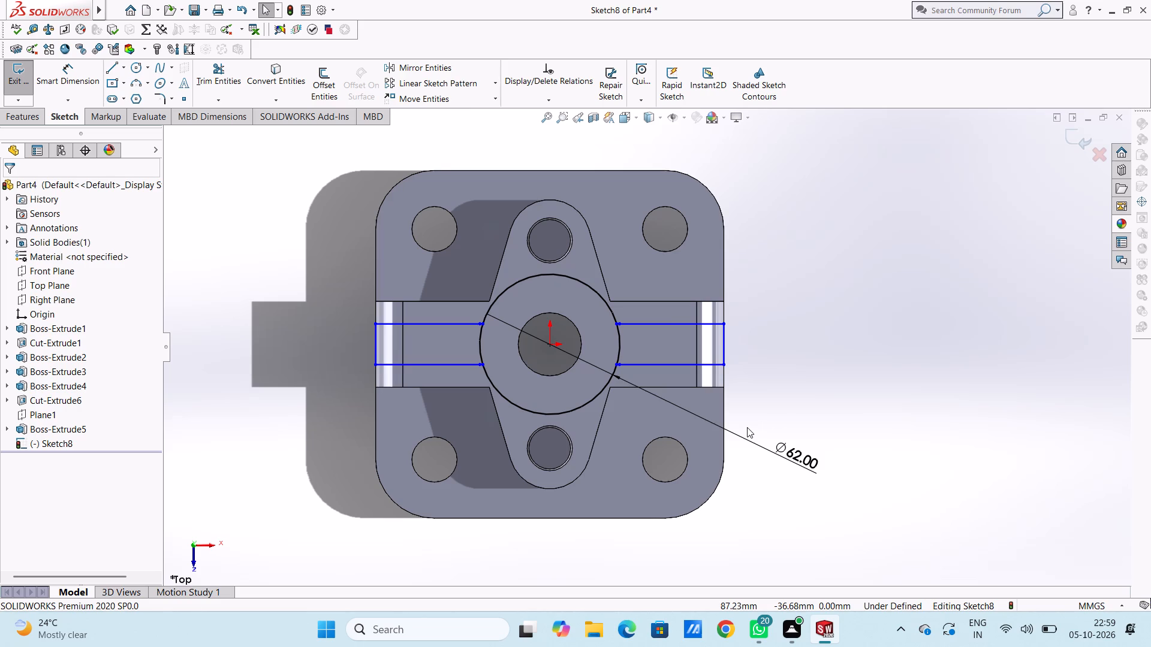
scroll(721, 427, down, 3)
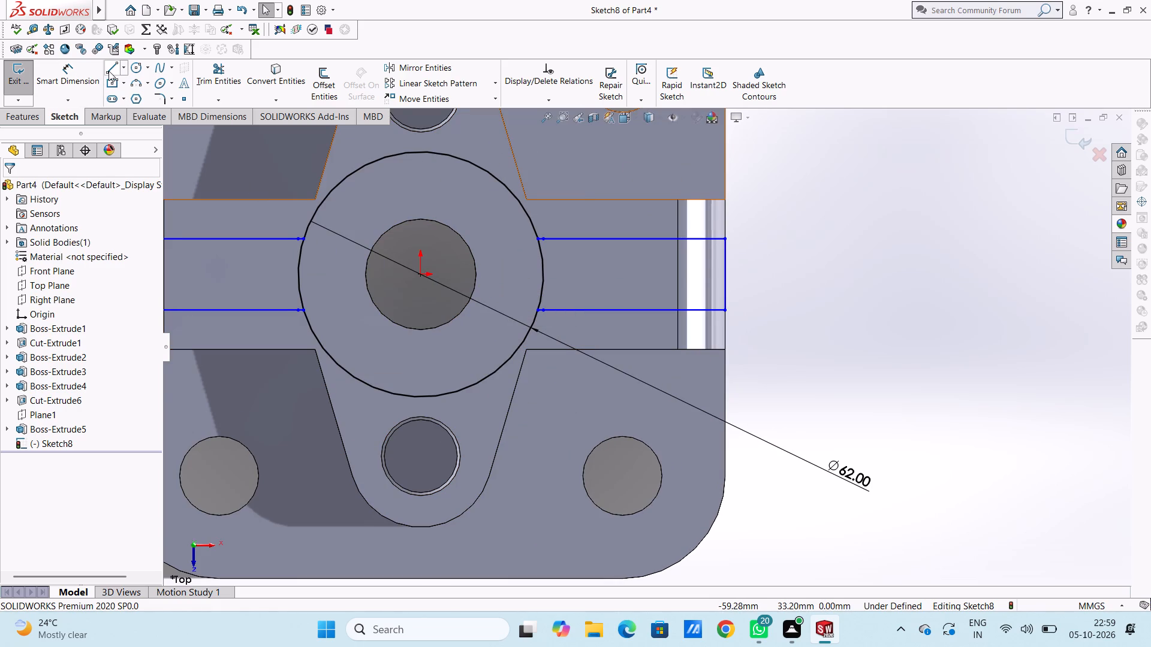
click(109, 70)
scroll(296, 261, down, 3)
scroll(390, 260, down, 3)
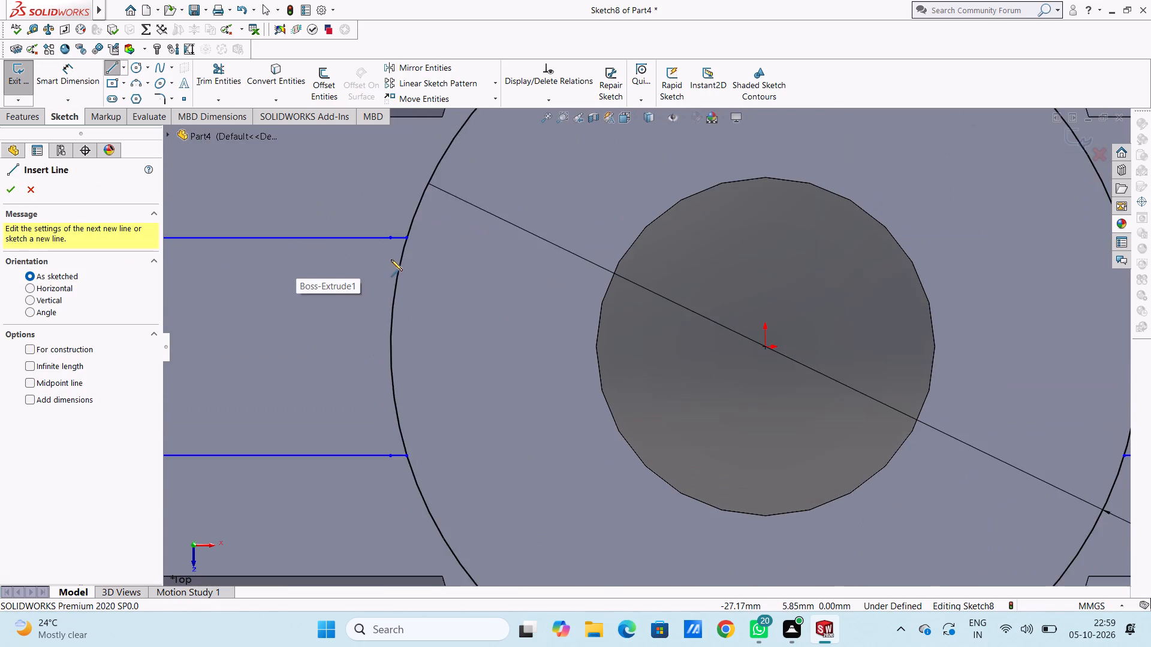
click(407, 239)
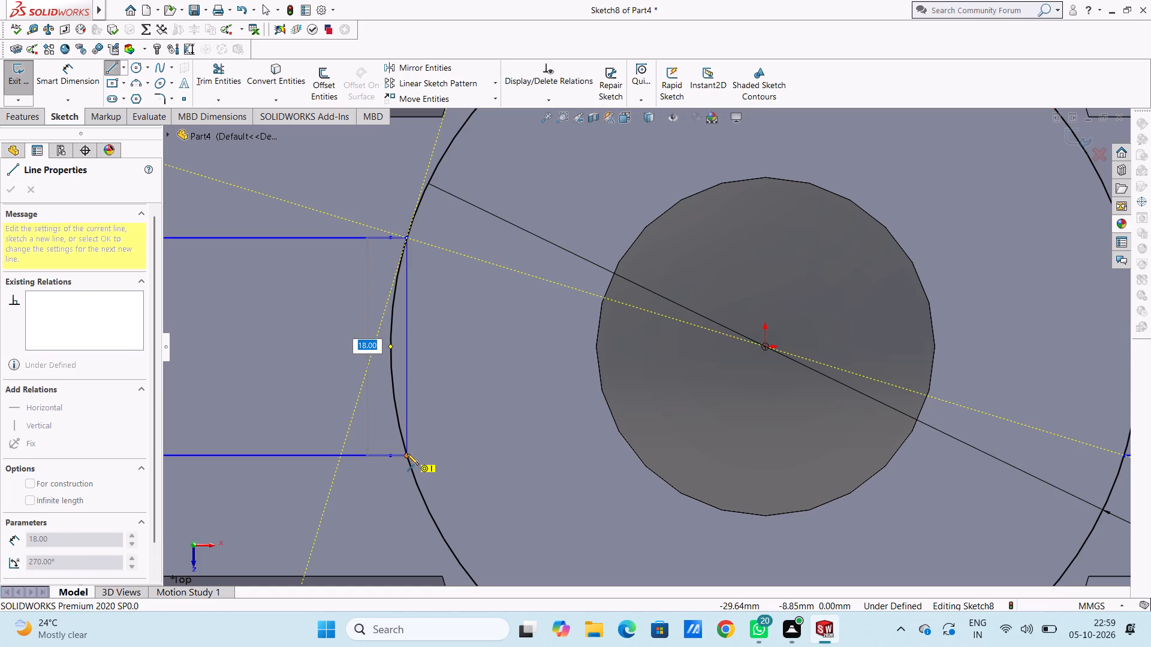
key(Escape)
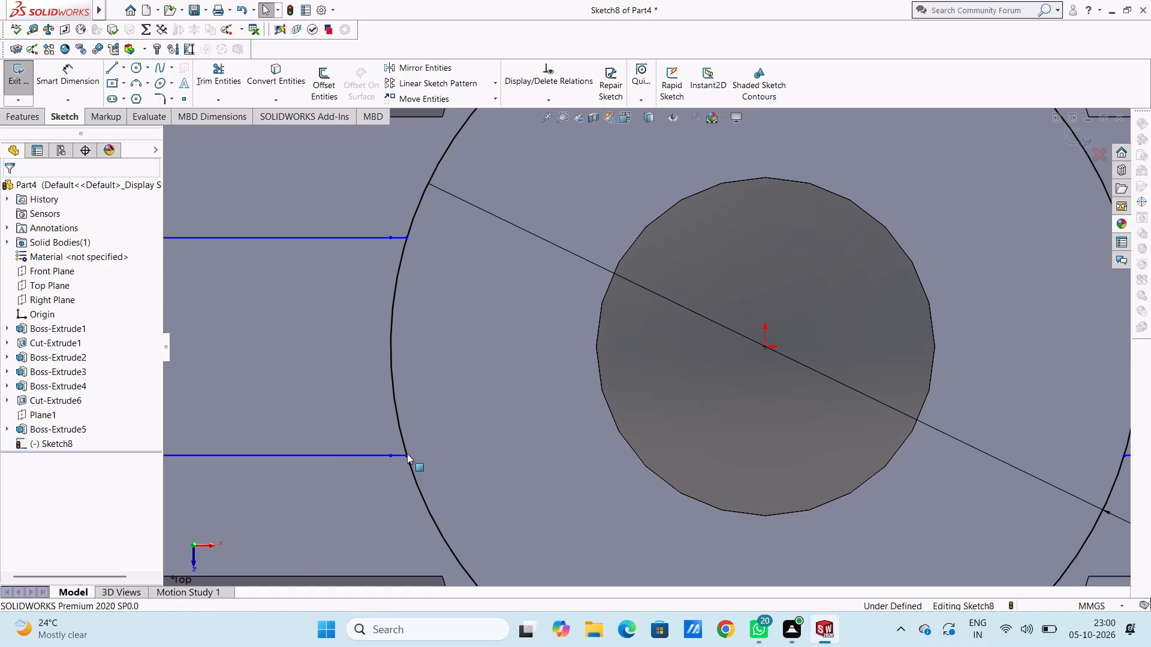
Draw two 9 mm vertical lines, tangent at the 62 mm circle's left quadrant, reaching the upper and lower offset lines.
click(112, 66)
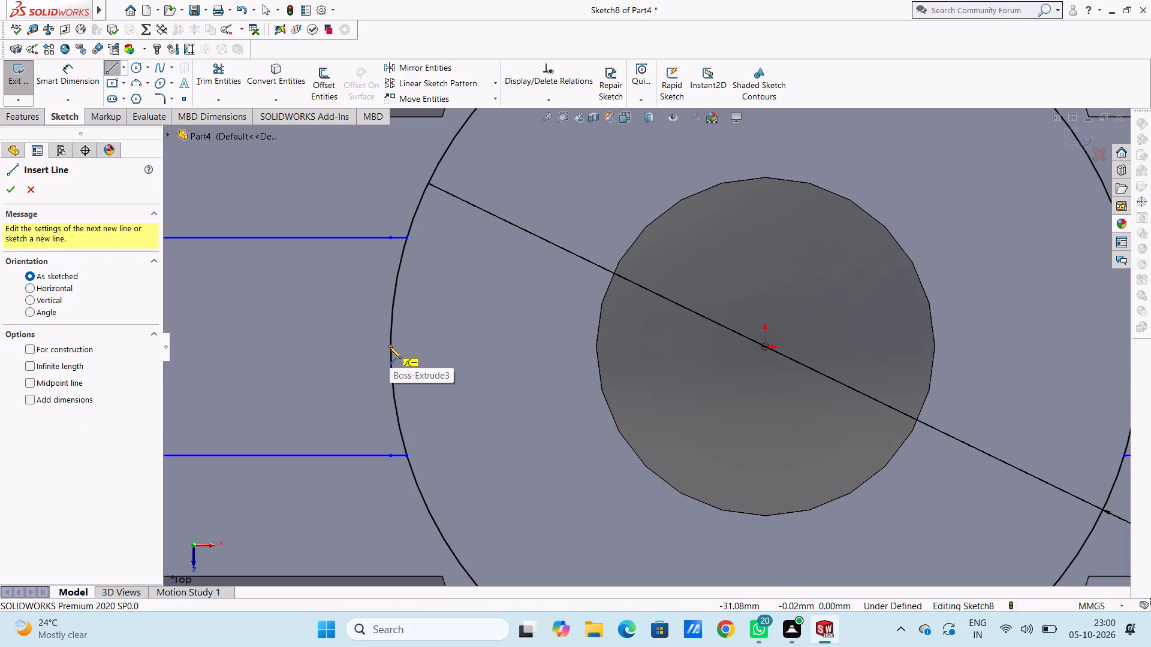
click(390, 347)
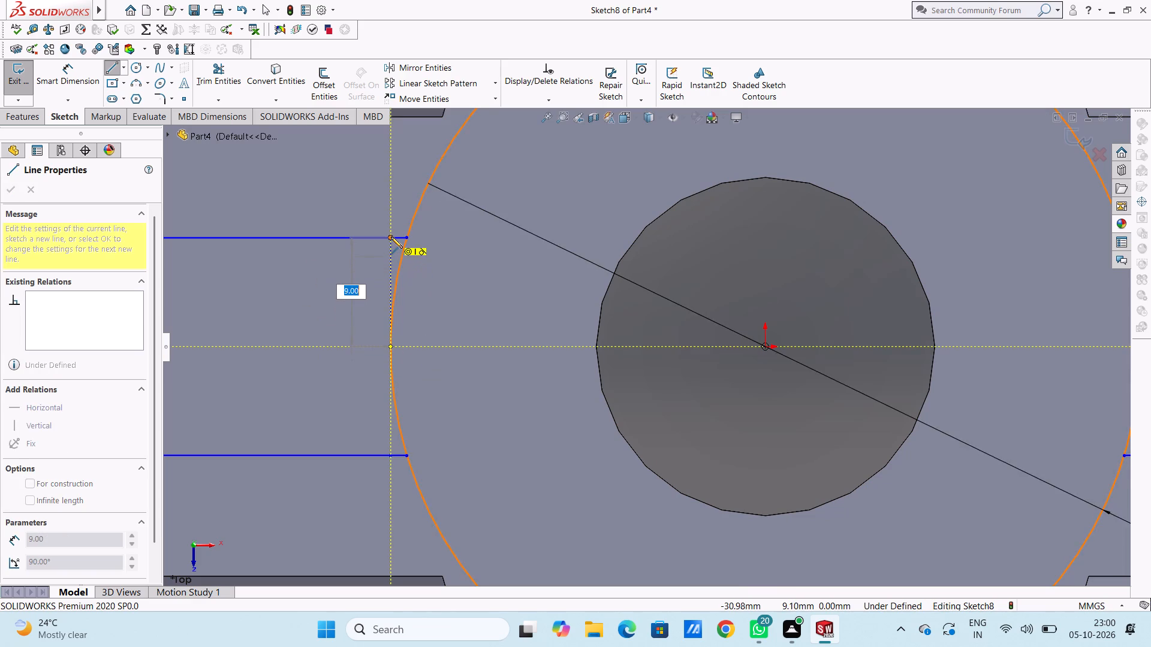
click(391, 237)
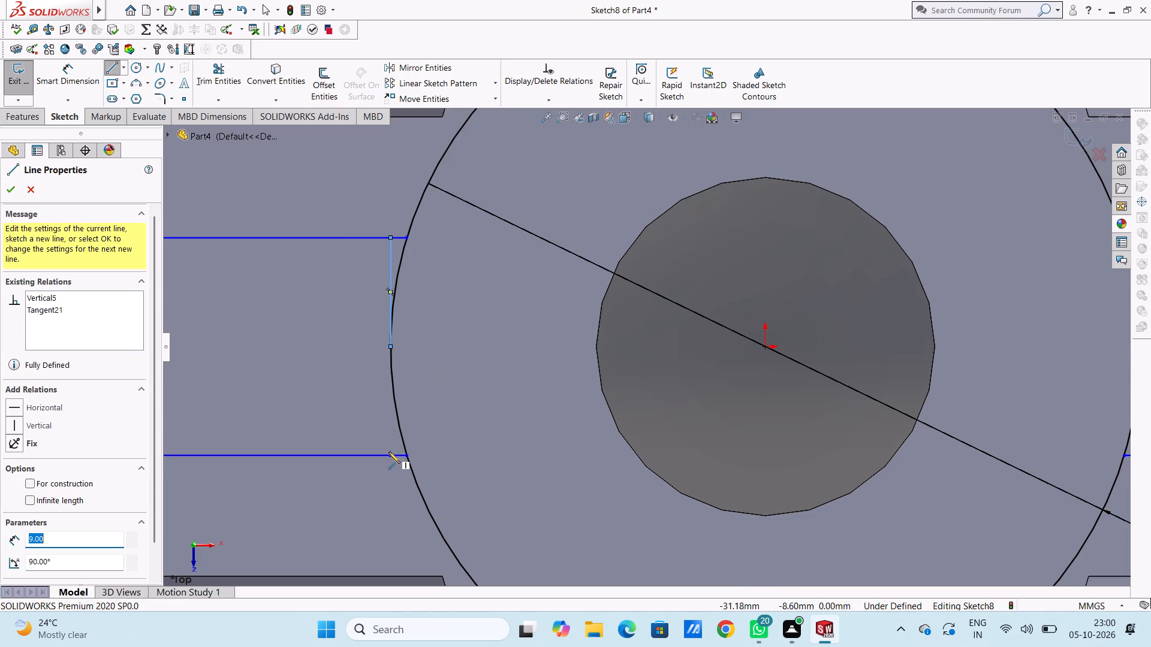
click(390, 453)
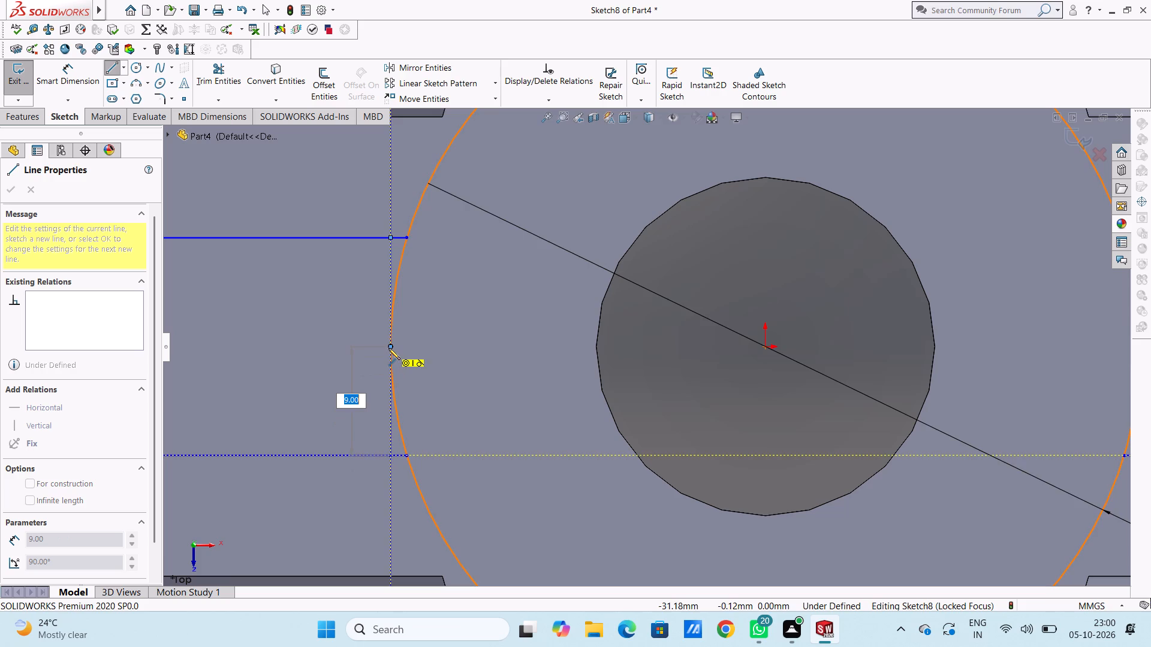
click(388, 348)
key(Escape)
key(Escape)
key(Escape)
key(Escape)
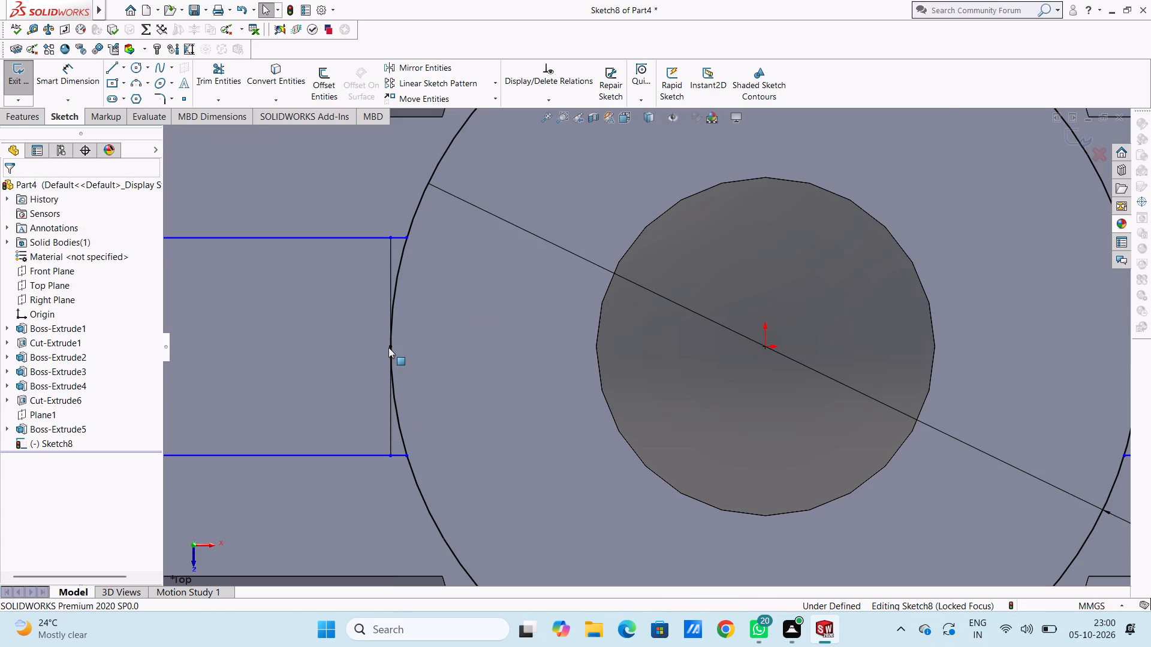
scroll(388, 347, up, 9)
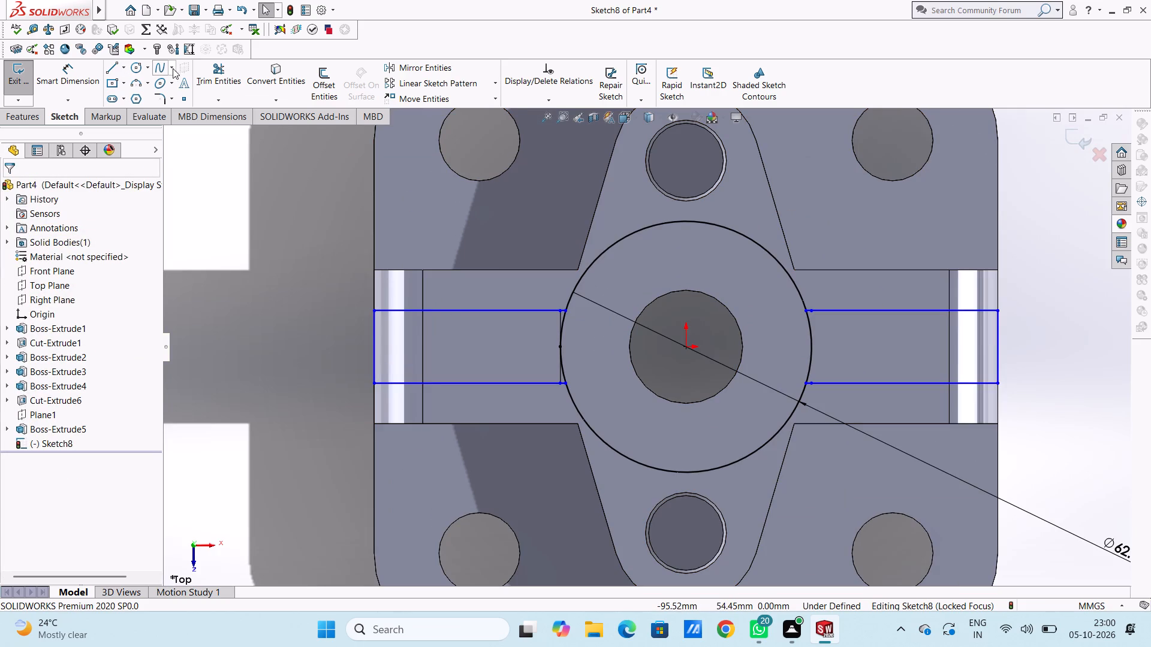
Draw two 9 mm vertical lines, tangent at the 62 mm circle's right quadrant, reaching the upper and lower offset lines.
click(107, 71)
scroll(870, 372, down, 4)
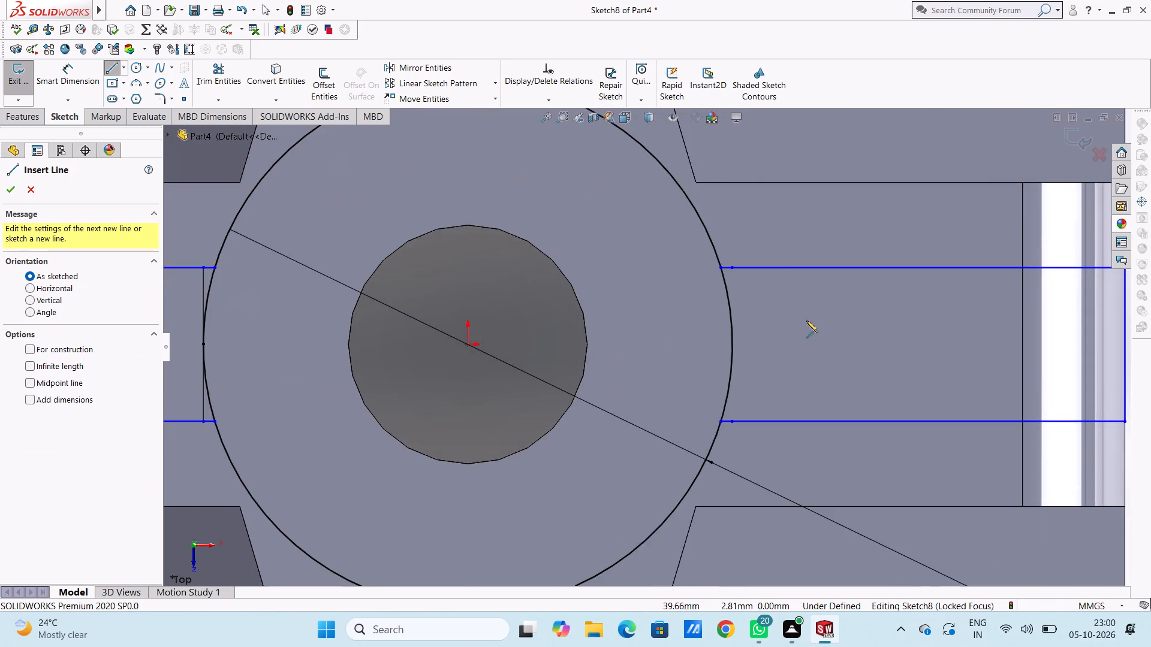
scroll(749, 327, down, 2)
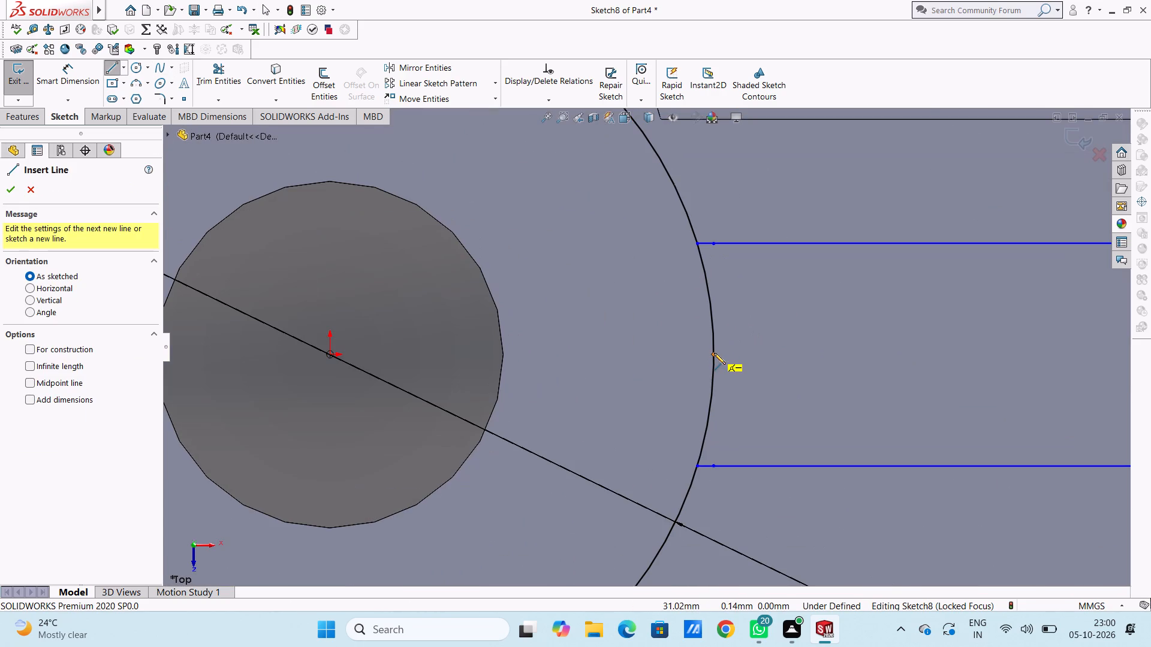
click(714, 353)
click(713, 243)
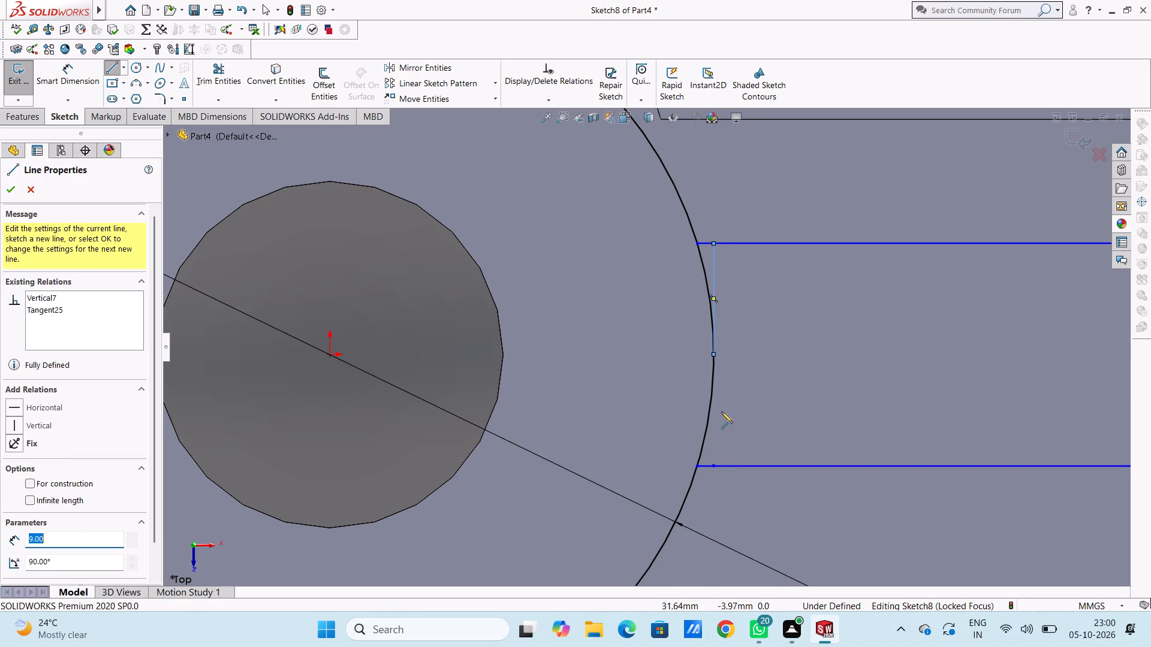
click(714, 465)
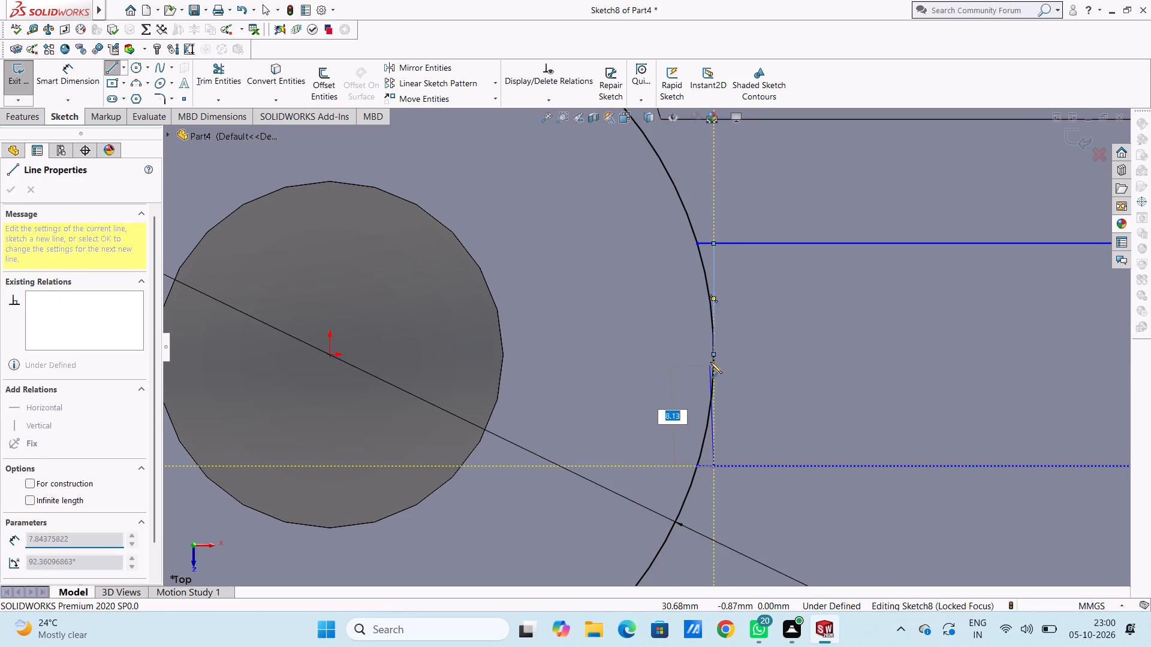
click(714, 356)
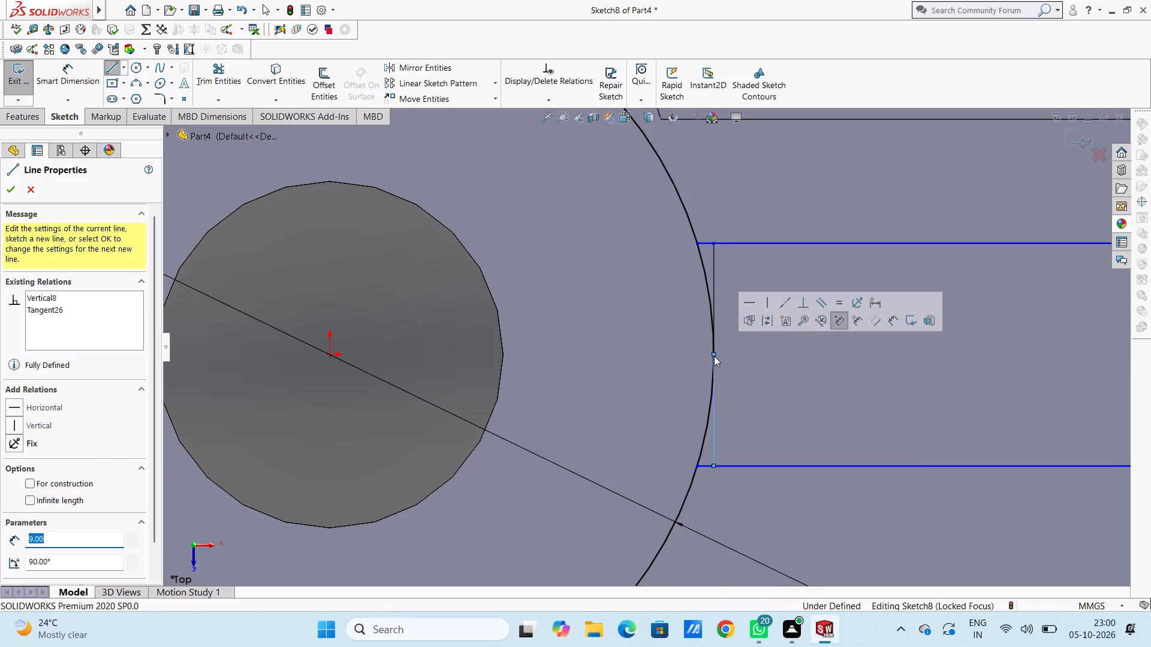
key(Escape)
key(Escape)
key(Escape)
key(Escape)
scroll(714, 356, up, 7)
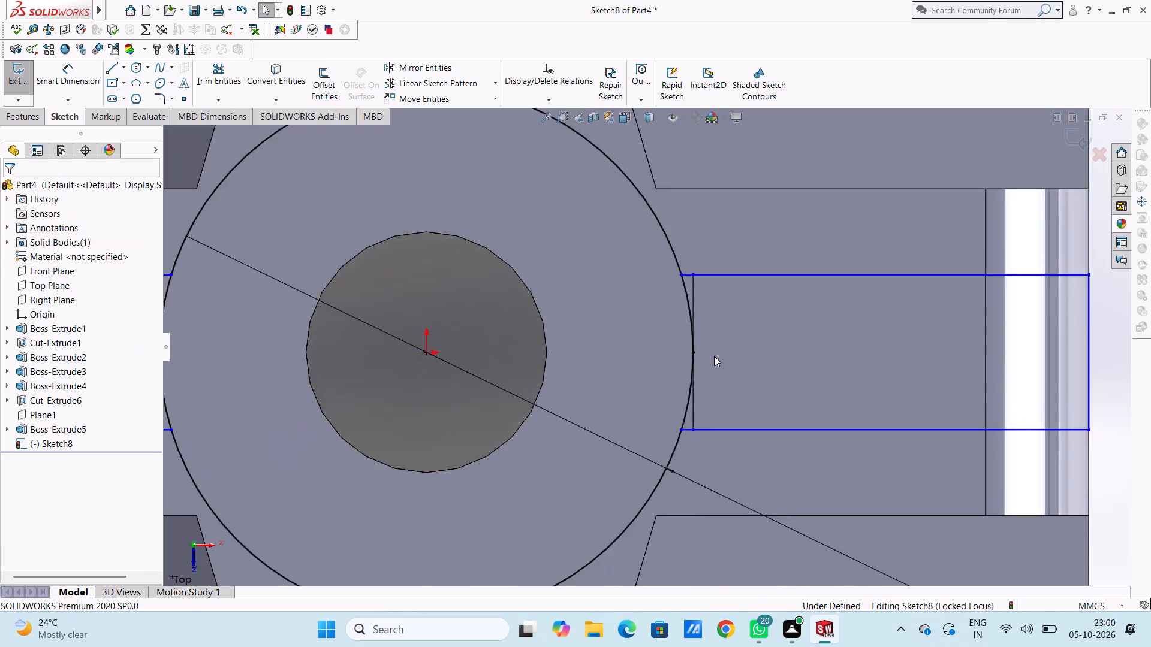
scroll(714, 356, up, 3)
scroll(478, 297, down, 1)
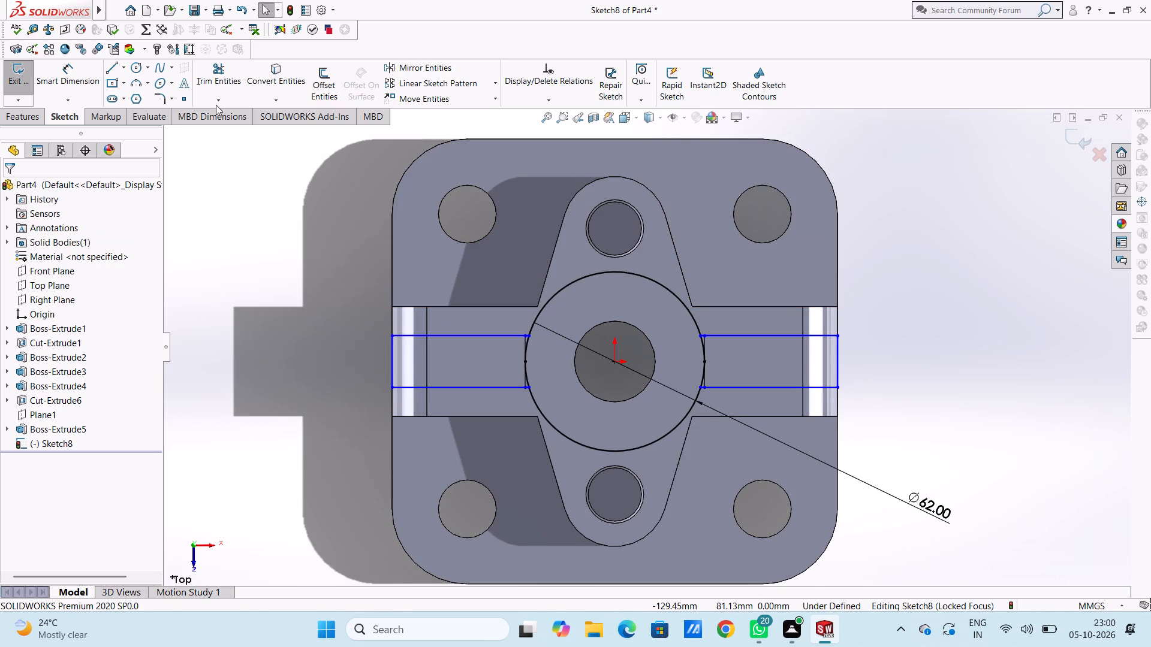
Trim the four short offset-line stubs between the vertical tangent lines and the 62 mm circle.
click(216, 73)
scroll(614, 360, down, 6)
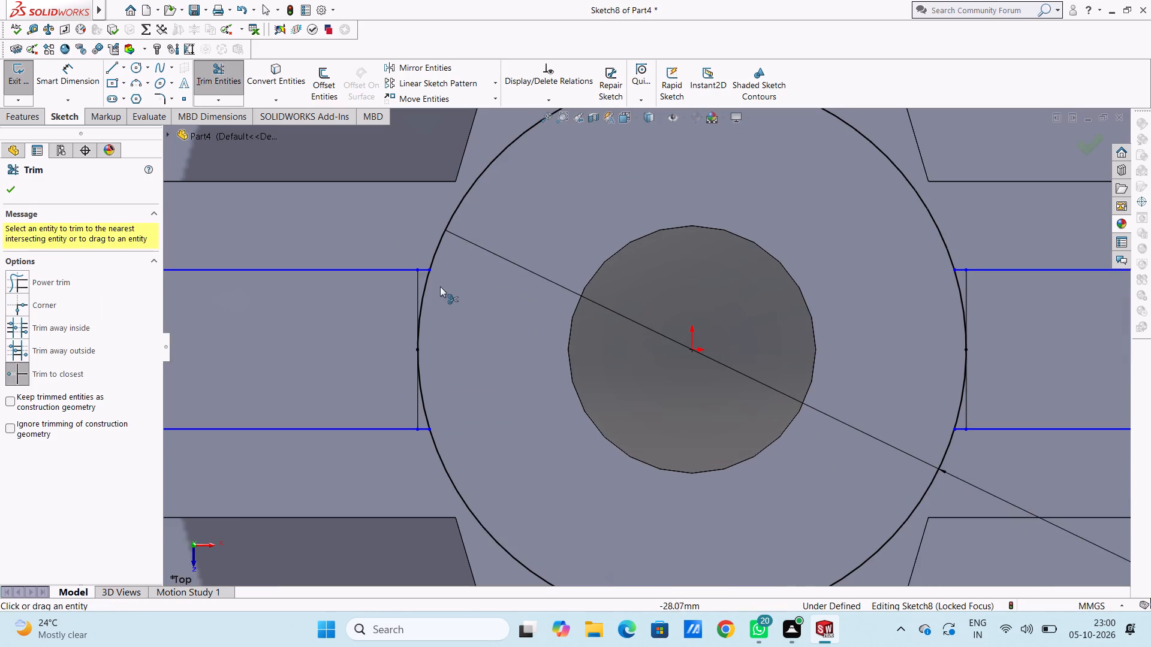
click(424, 270)
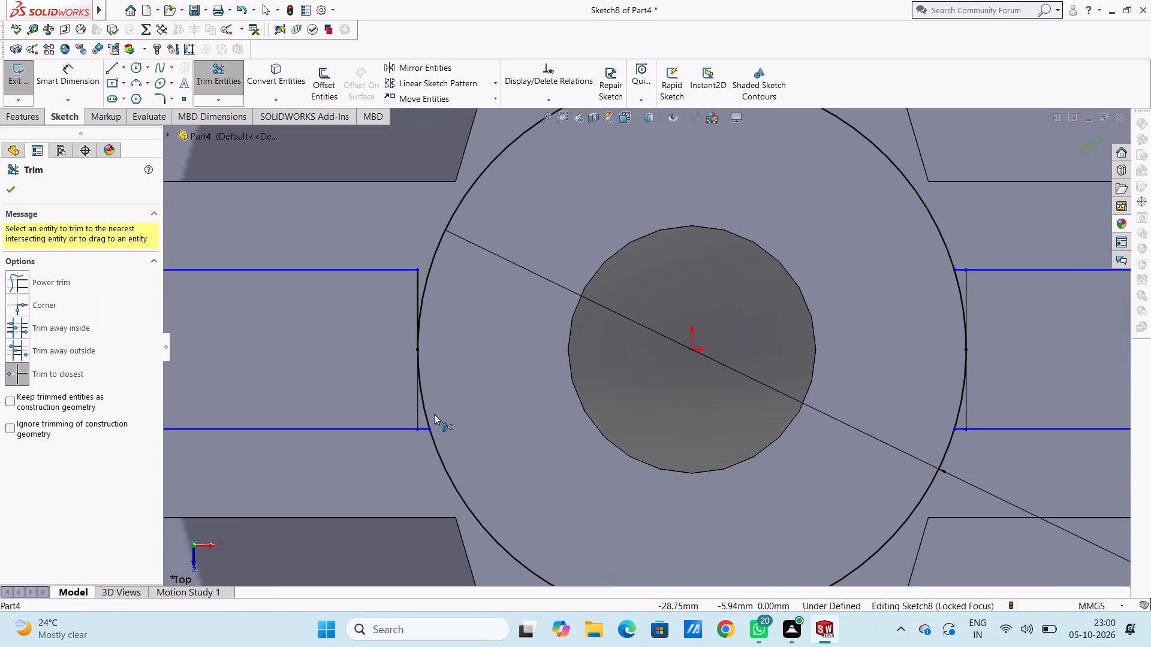
click(425, 428)
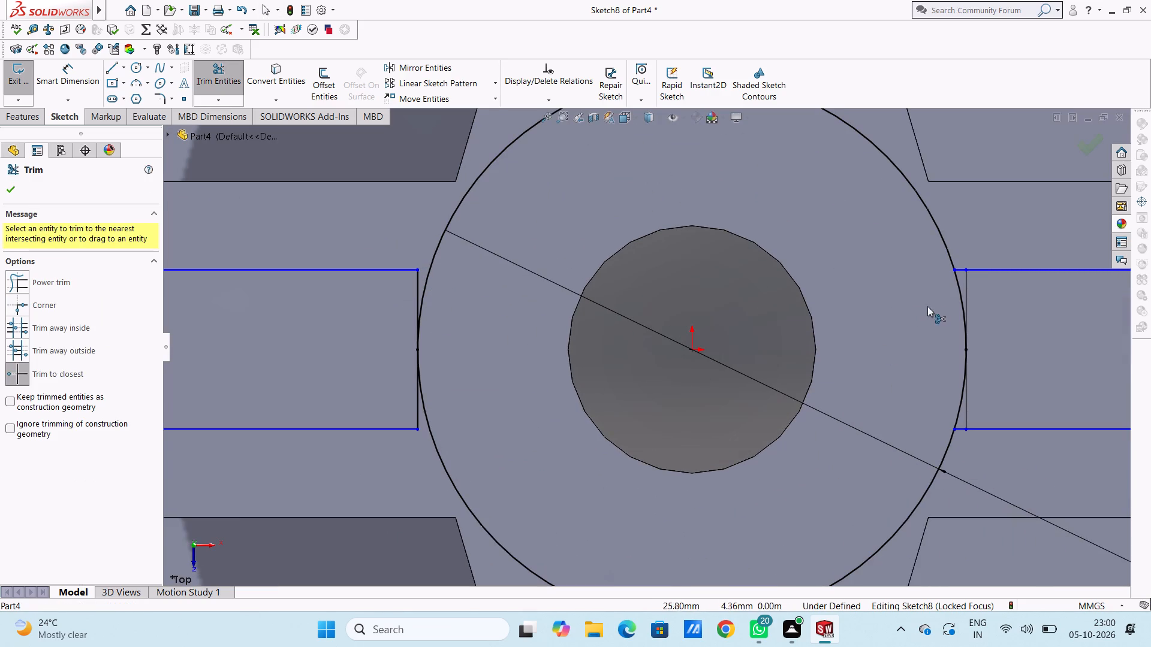
click(959, 271)
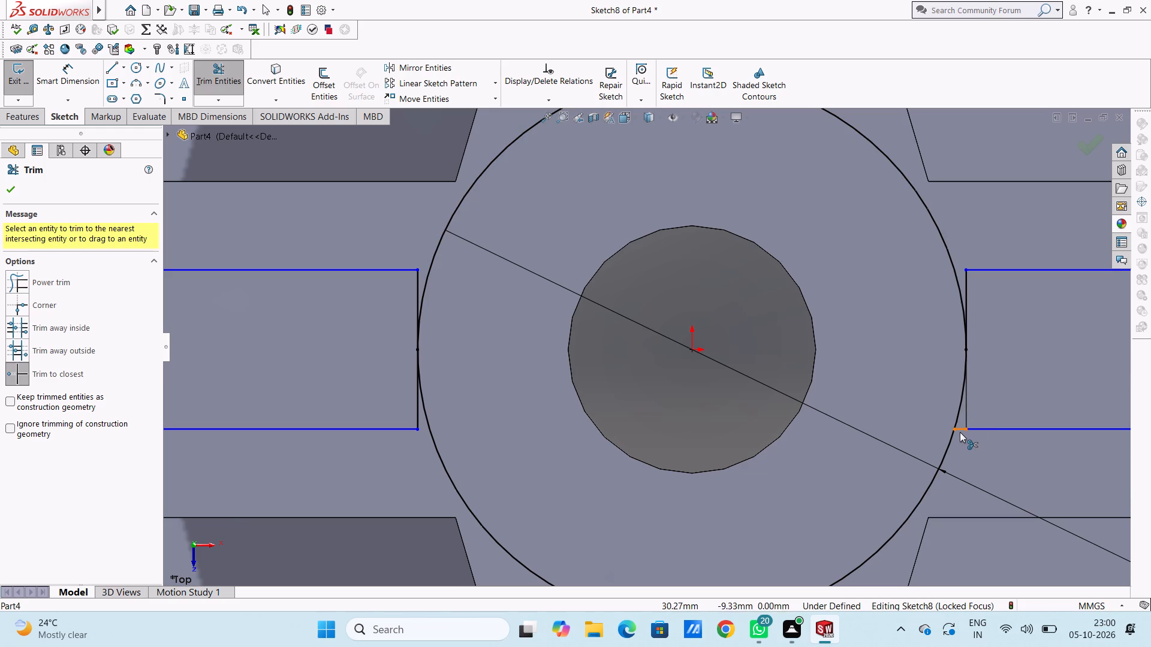
click(959, 432)
scroll(966, 446, up, 6)
click(20, 194)
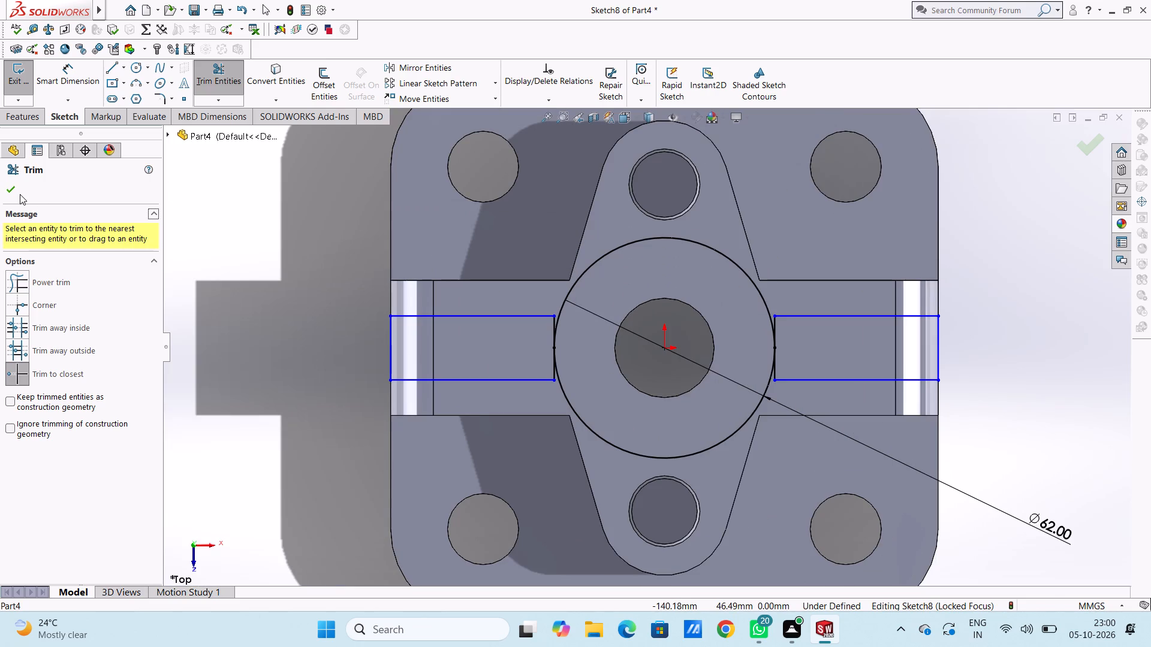
click(11, 186)
Dimension the left rectangle with an 18 mm outer vertical edge and a 46 mm upper edge.
click(73, 81)
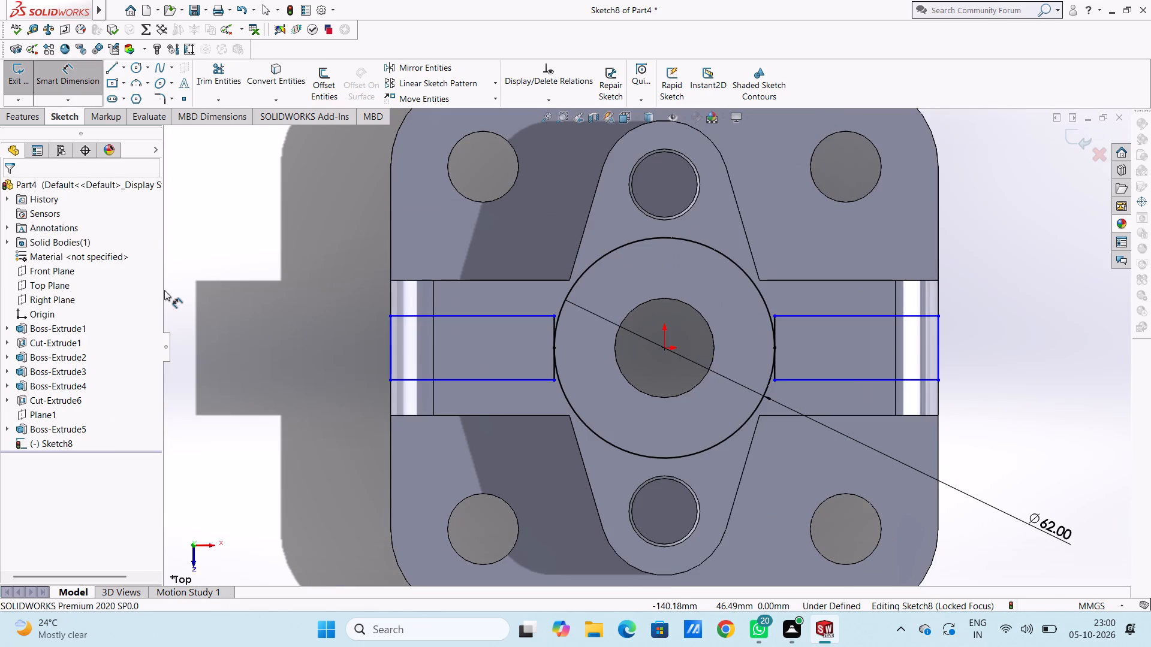
click(391, 342)
click(295, 340)
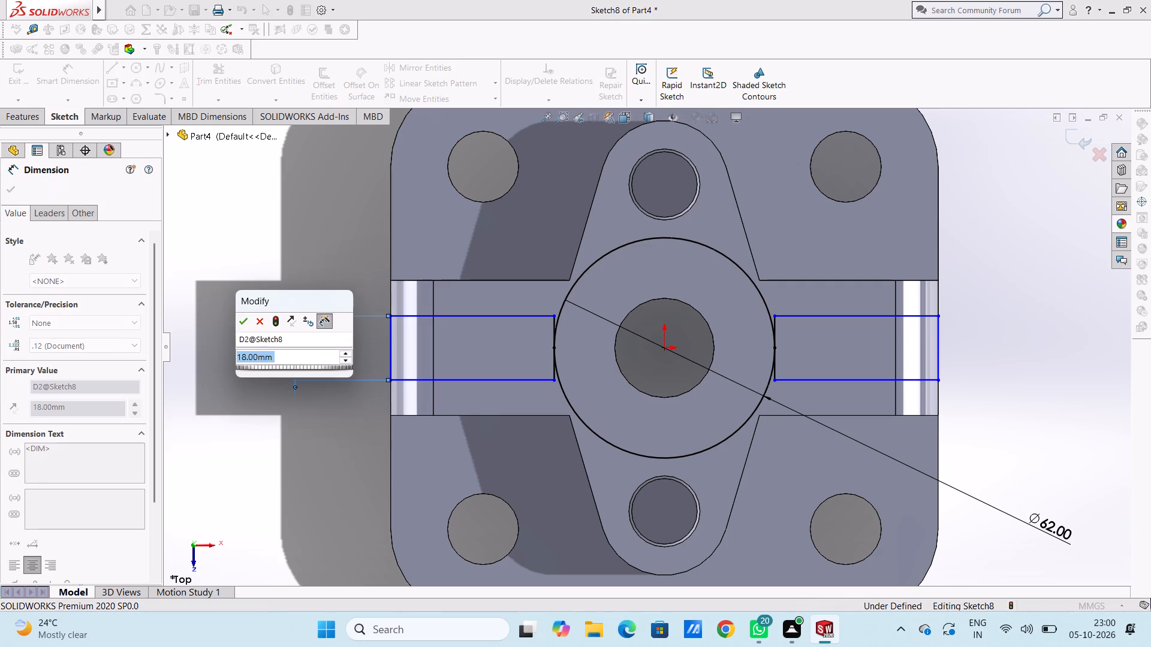
click(239, 325)
click(237, 300)
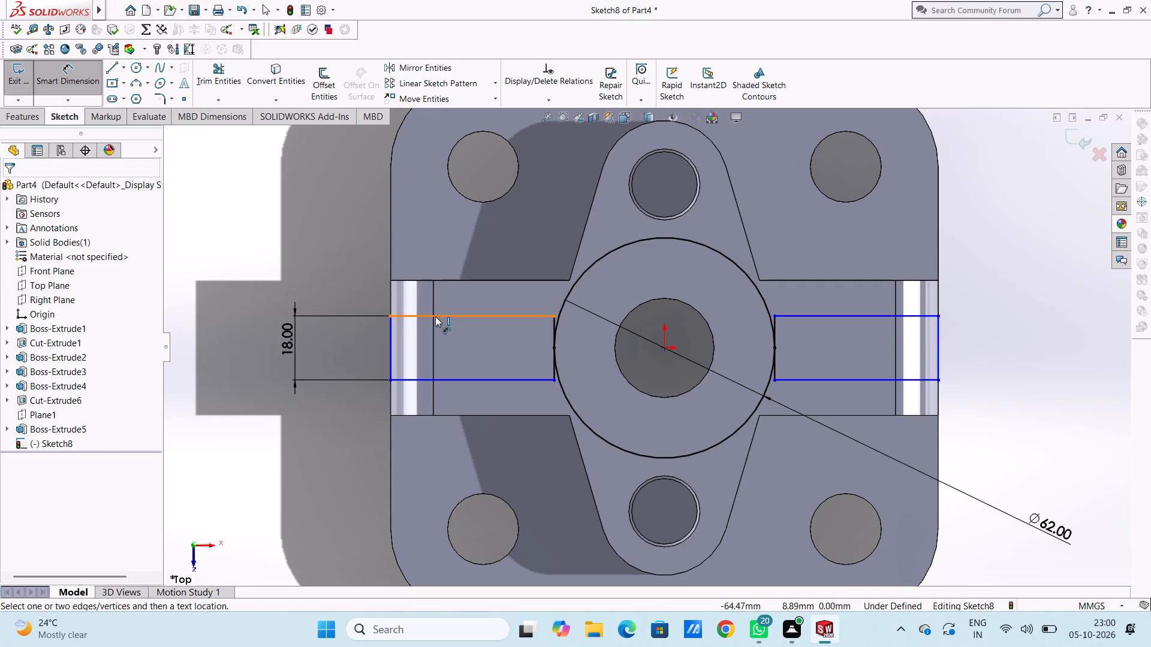
click(435, 316)
click(435, 246)
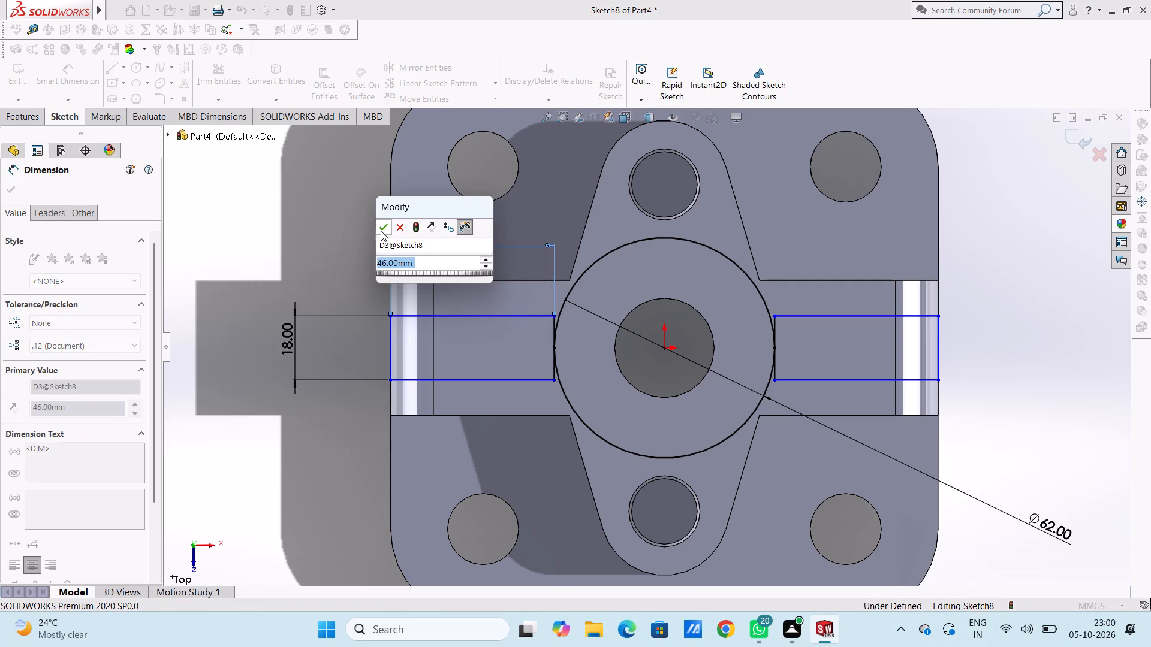
click(381, 230)
click(318, 261)
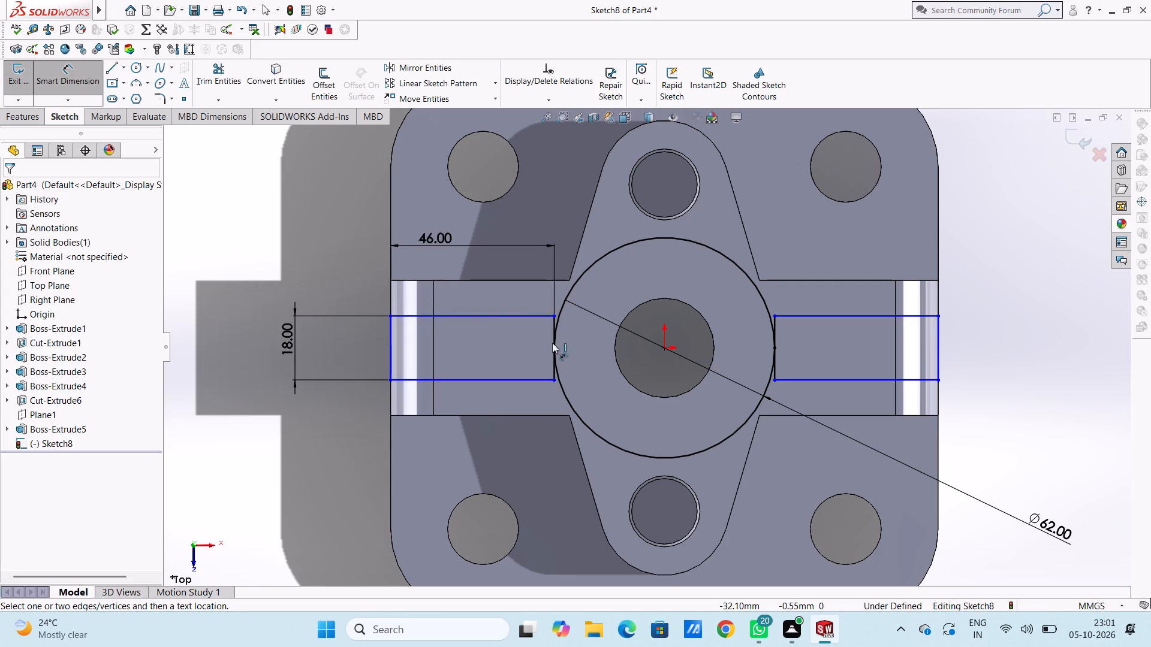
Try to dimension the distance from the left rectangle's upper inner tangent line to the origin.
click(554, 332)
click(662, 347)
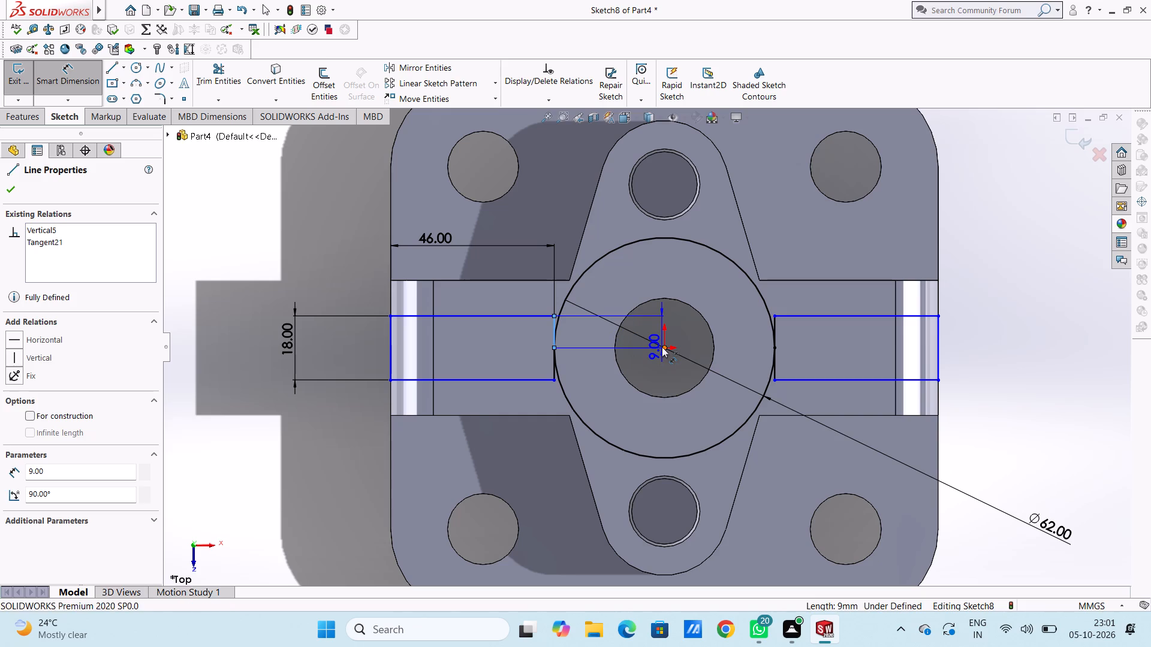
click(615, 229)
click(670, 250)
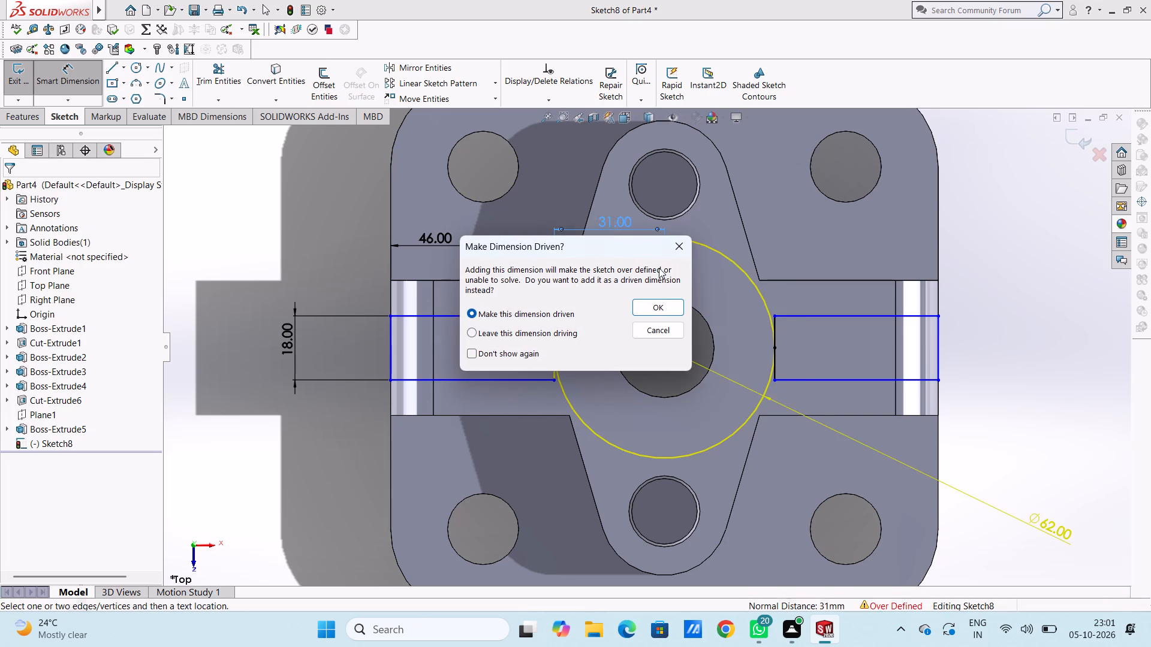
Add a 9 mm vertical dimension between the left rectangle's upper edge and the origin.
click(523, 313)
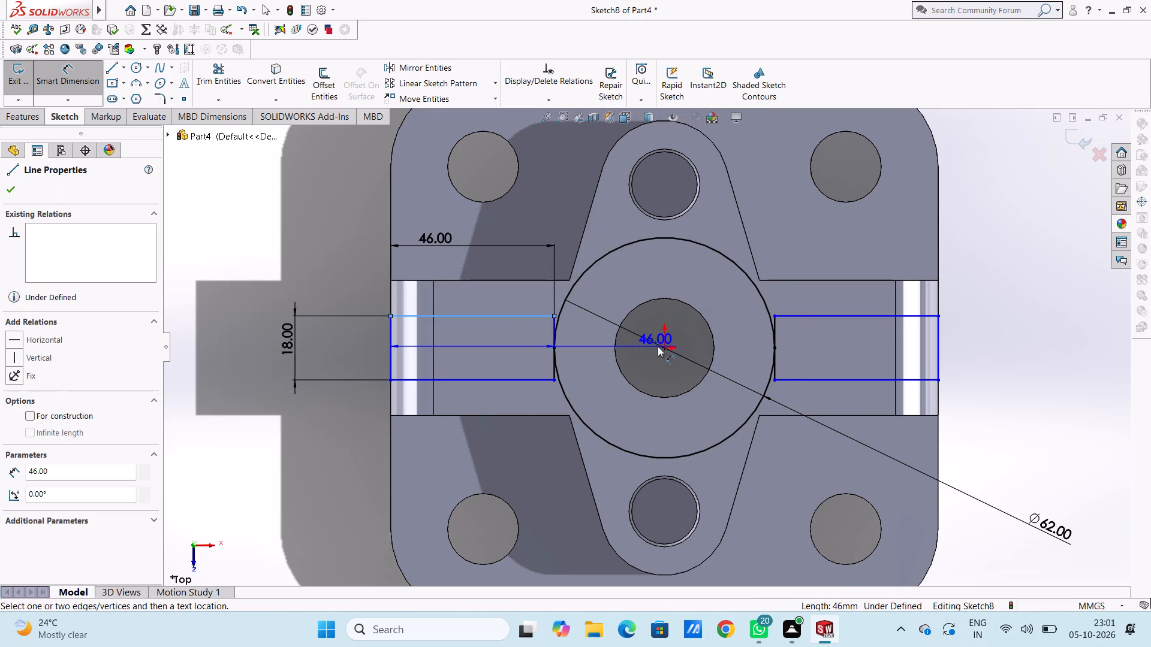
click(664, 346)
click(243, 329)
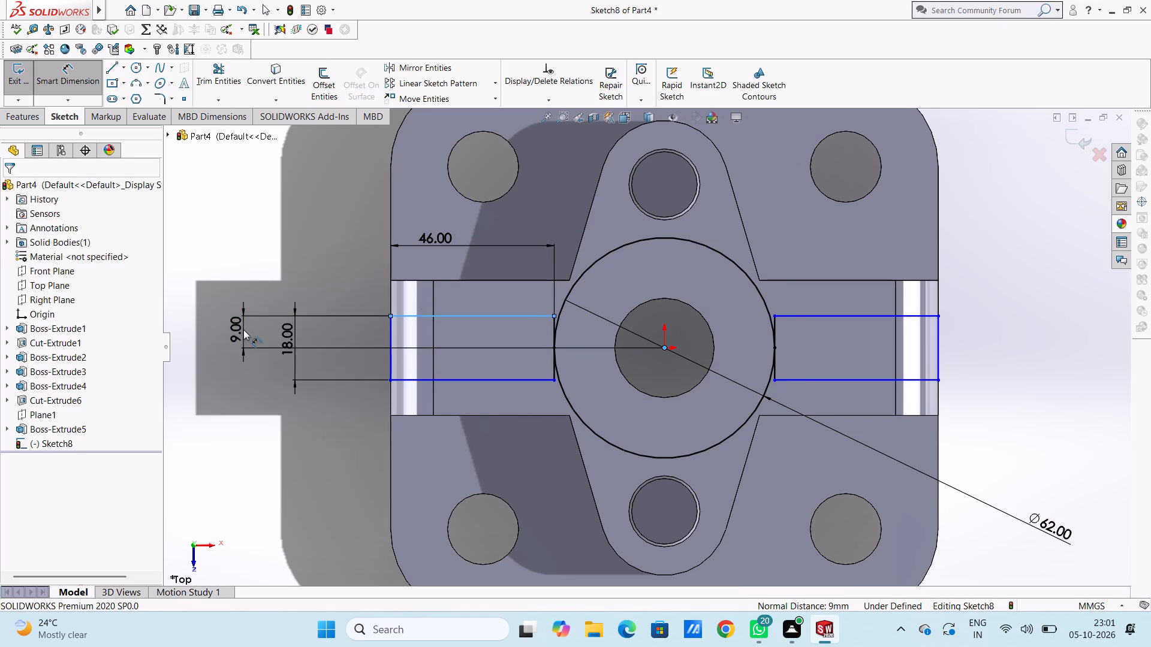
click(188, 308)
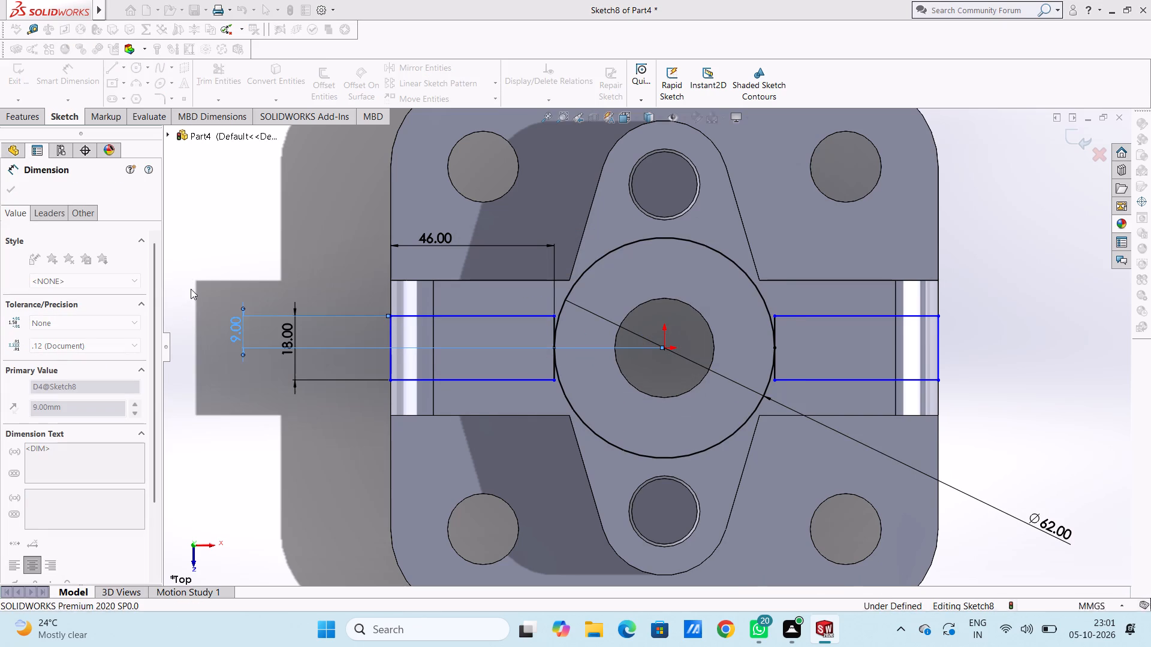
click(191, 279)
Add a 77 mm horizontal dimension between the left rectangle's outer edge and the origin.
click(392, 334)
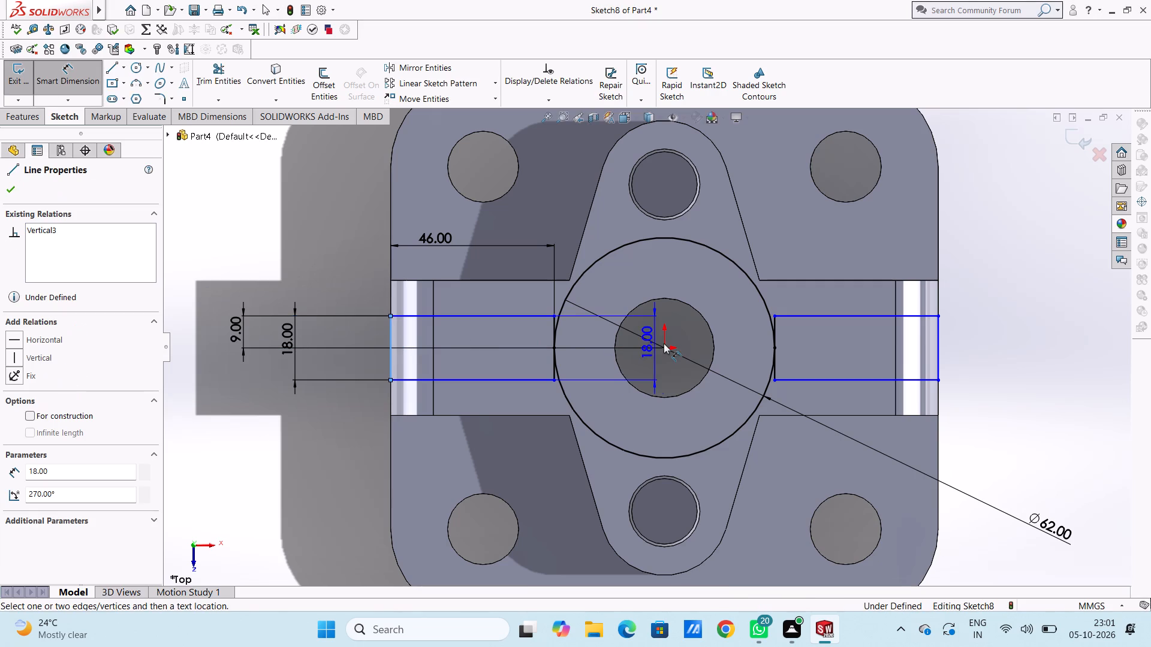
click(663, 349)
click(543, 486)
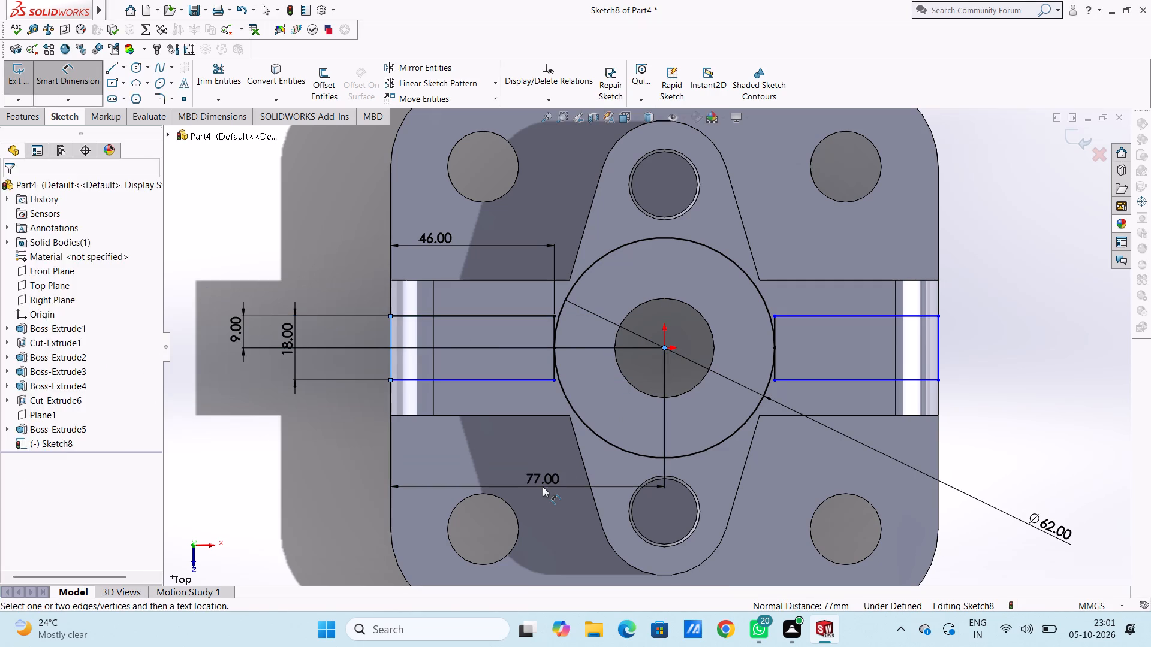
click(490, 470)
click(331, 449)
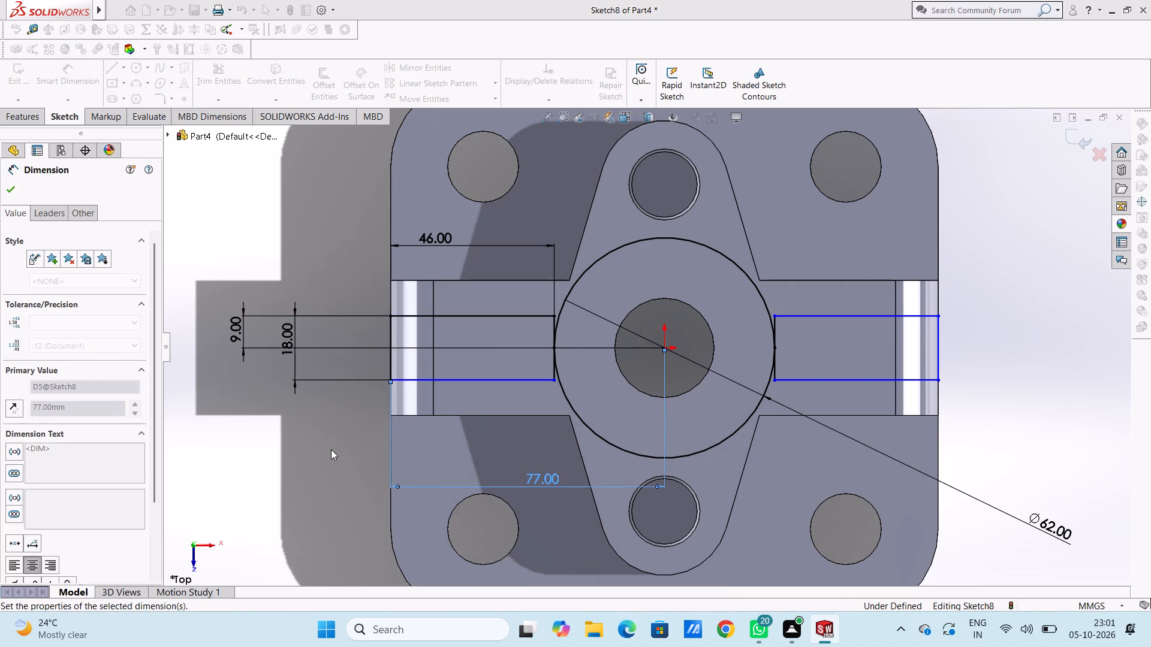
Add a 9 mm vertical dimension between the left rectangle's lower edge and the origin.
click(519, 378)
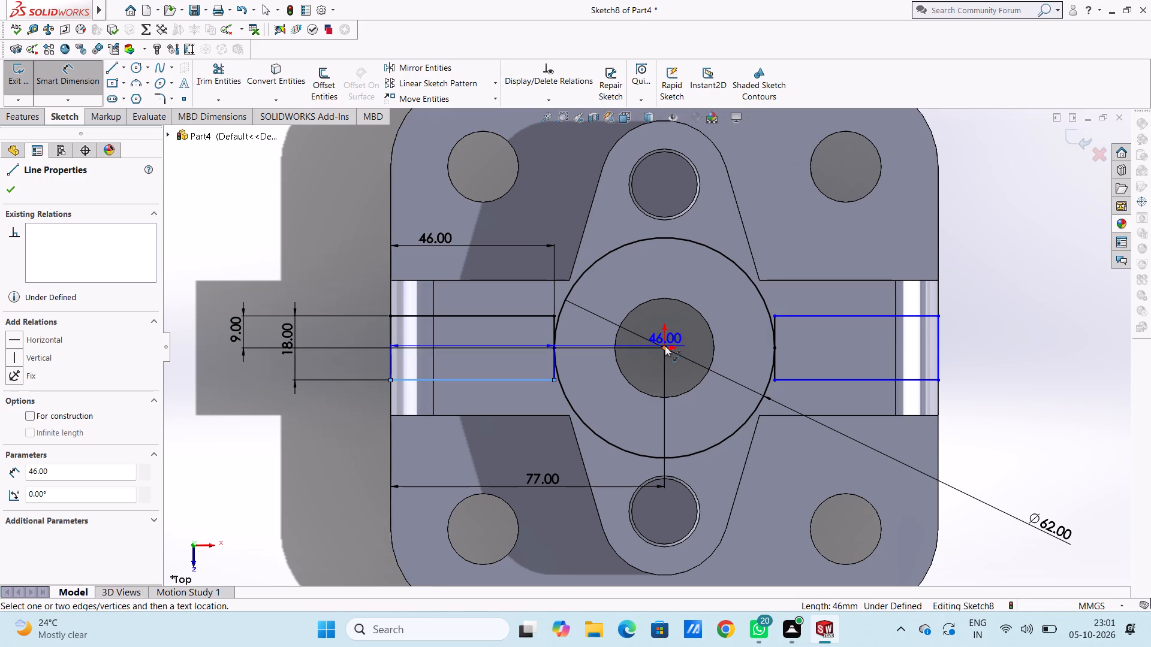
click(665, 346)
click(640, 370)
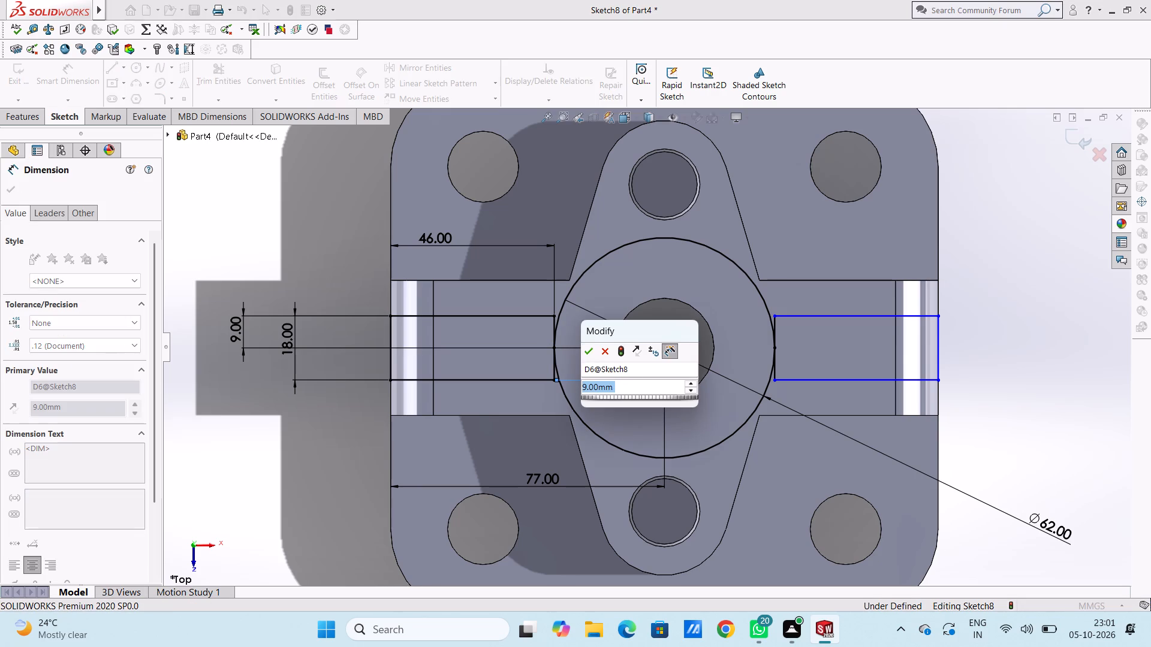
click(587, 353)
click(680, 335)
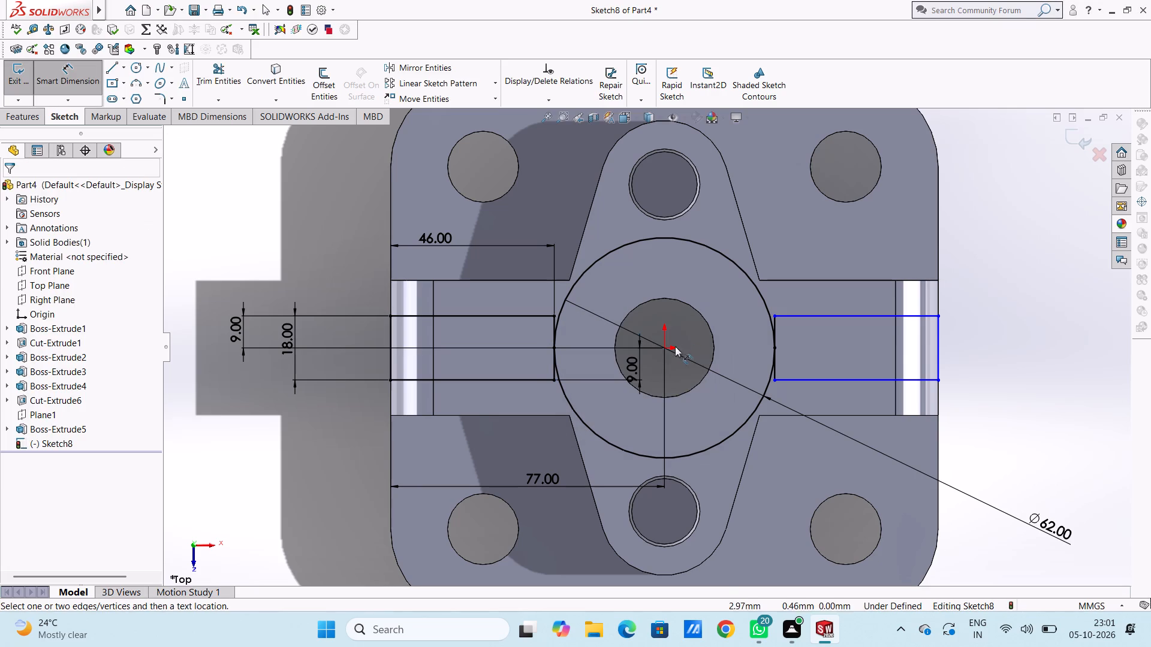
Add a 77 mm horizontal dimension between the origin and the right rectangle's outer edge.
click(662, 348)
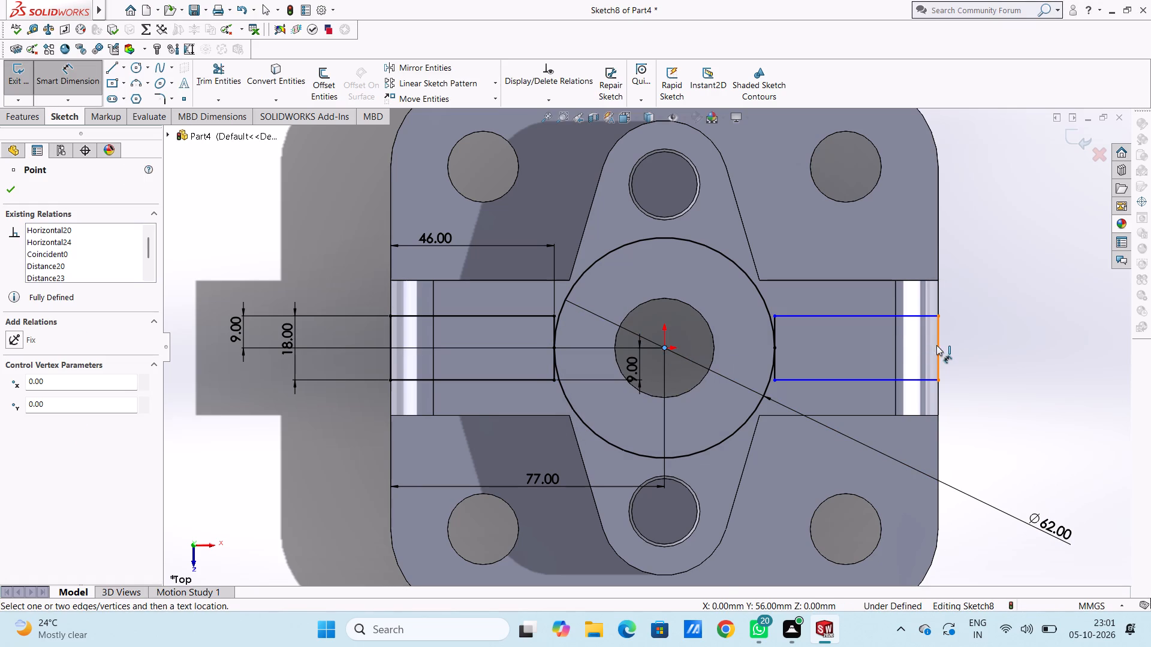
click(938, 345)
click(908, 220)
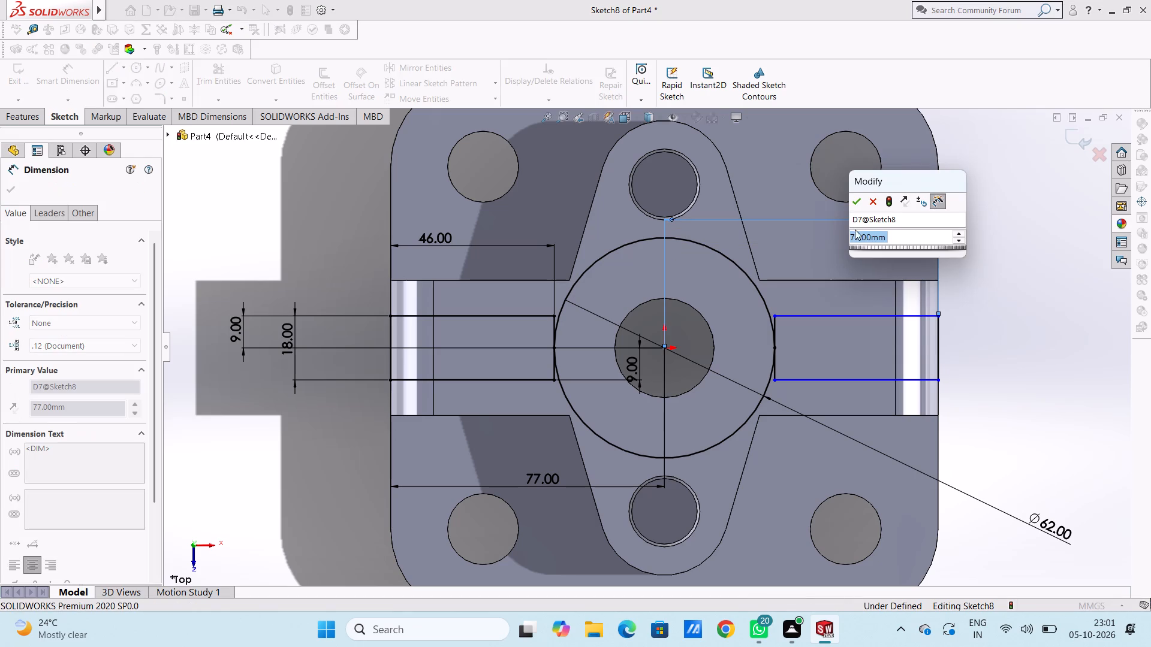
click(849, 201)
click(989, 310)
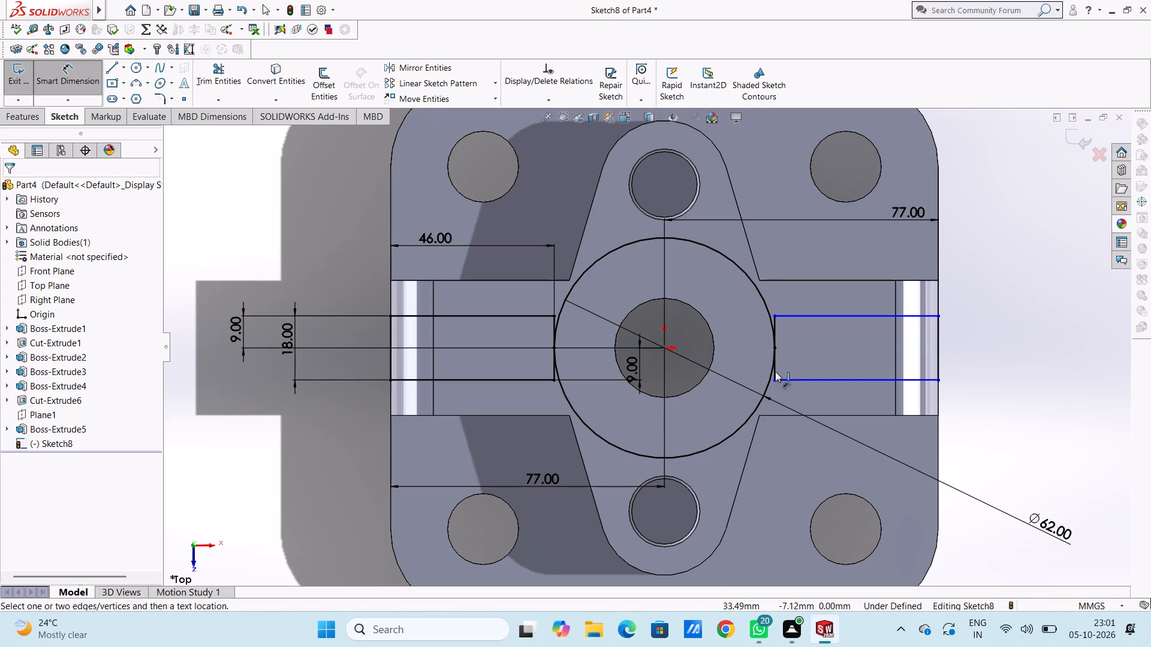
Add a 9 mm vertical dimension between the origin and the right rectangle's upper inner corner.
click(667, 347)
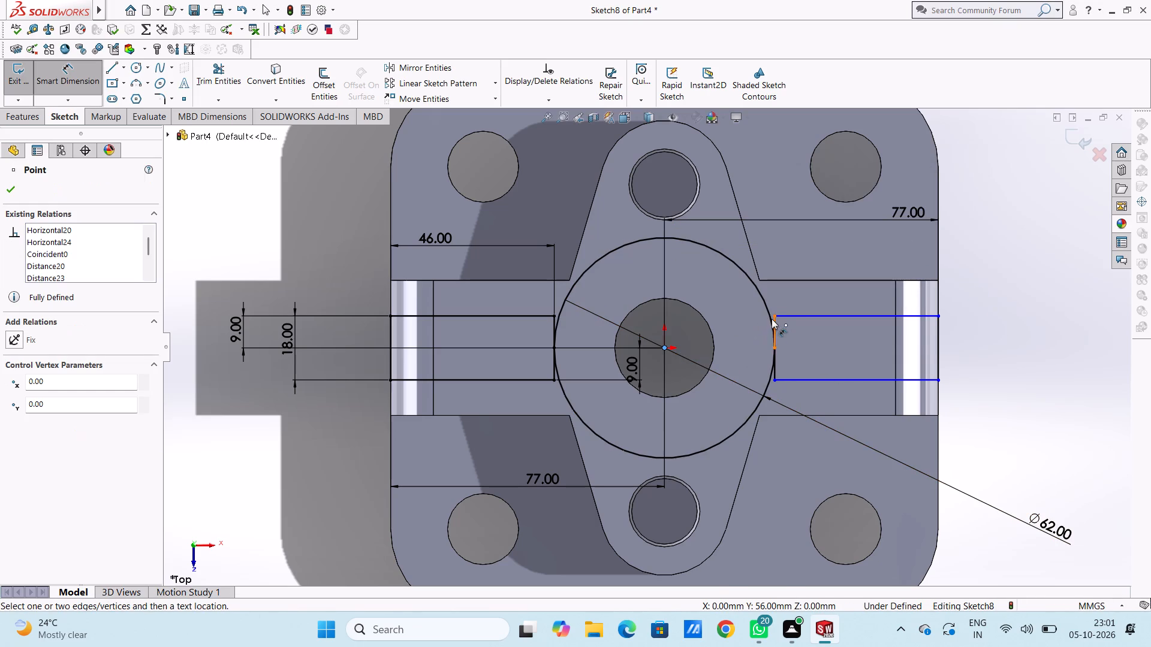
click(774, 316)
click(1048, 328)
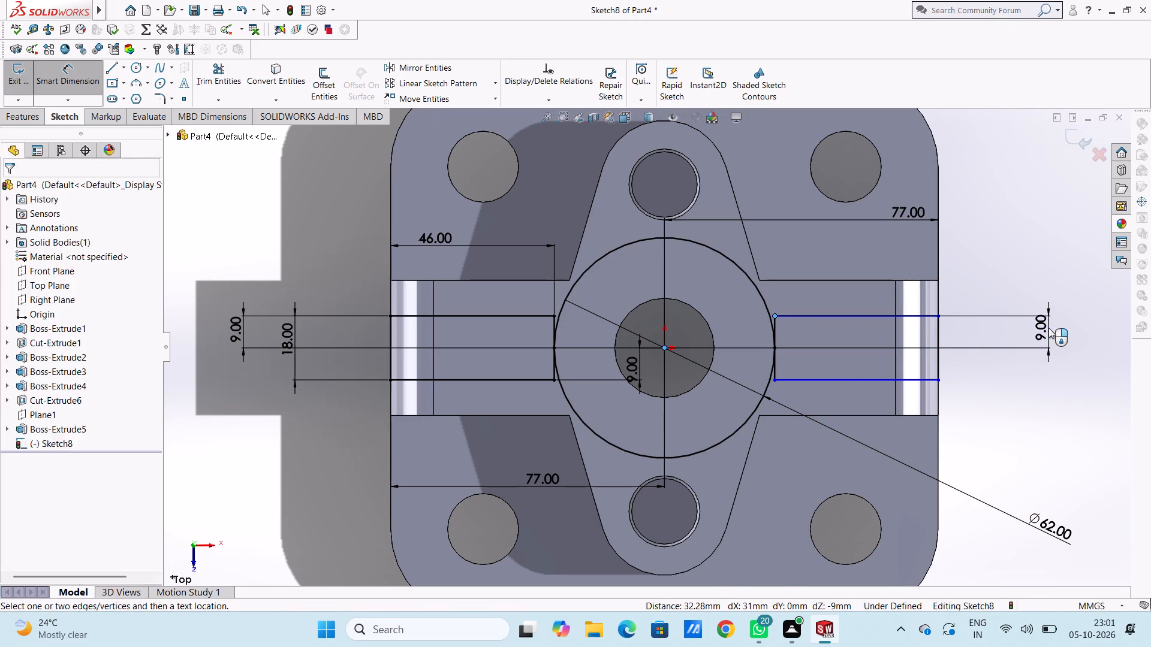
click(996, 313)
click(984, 286)
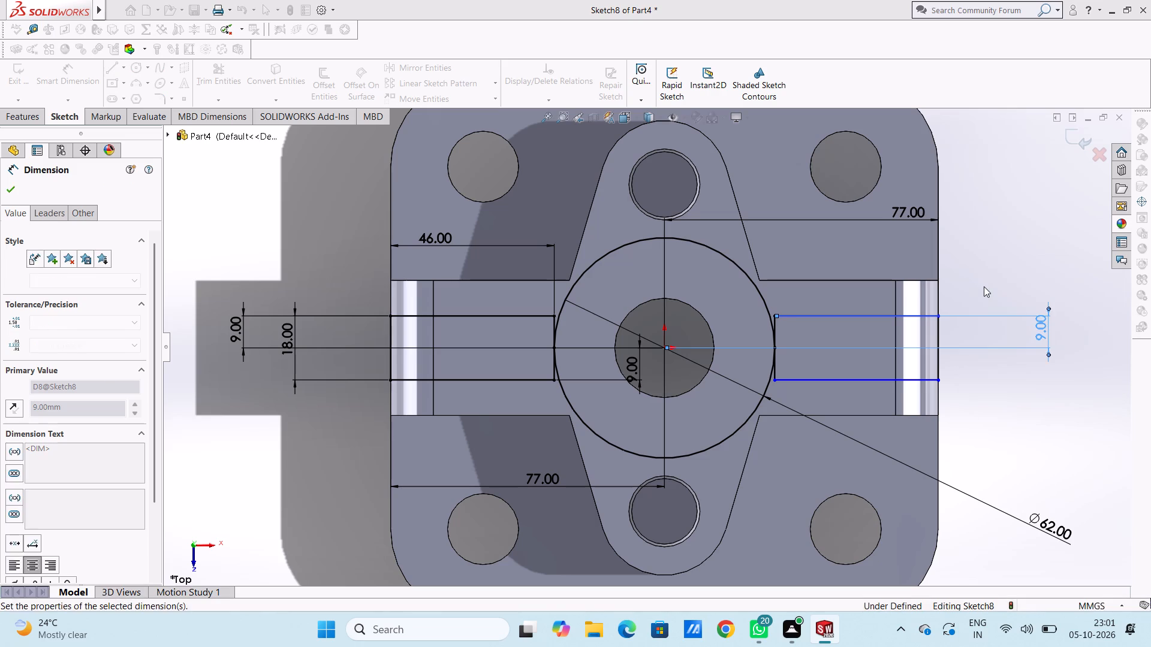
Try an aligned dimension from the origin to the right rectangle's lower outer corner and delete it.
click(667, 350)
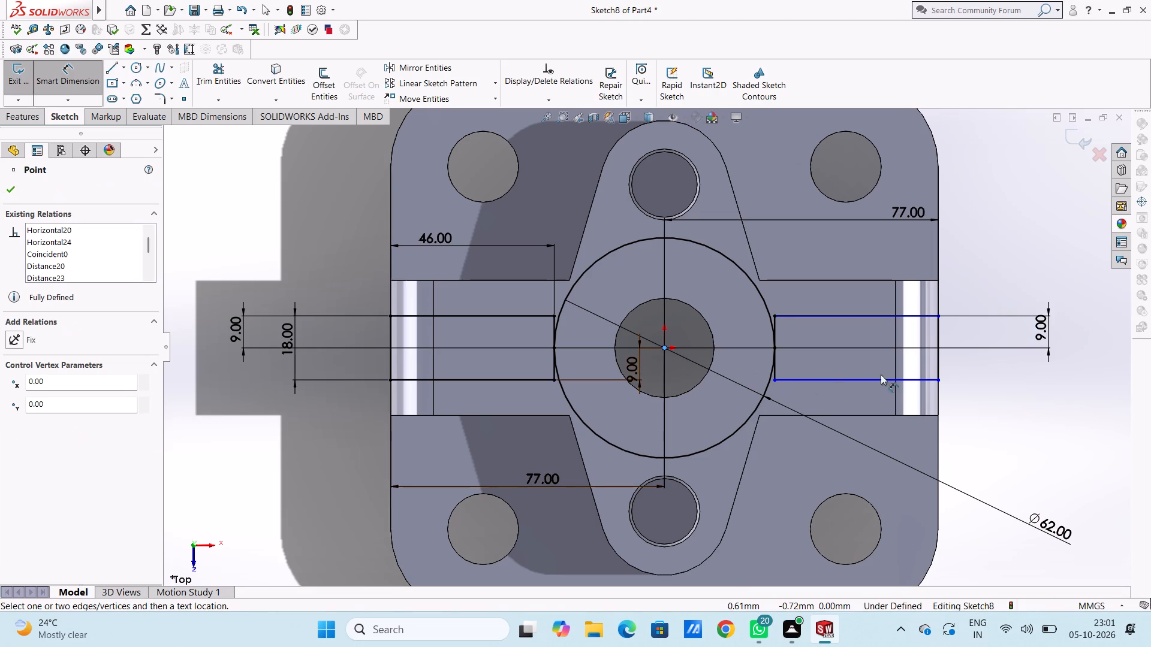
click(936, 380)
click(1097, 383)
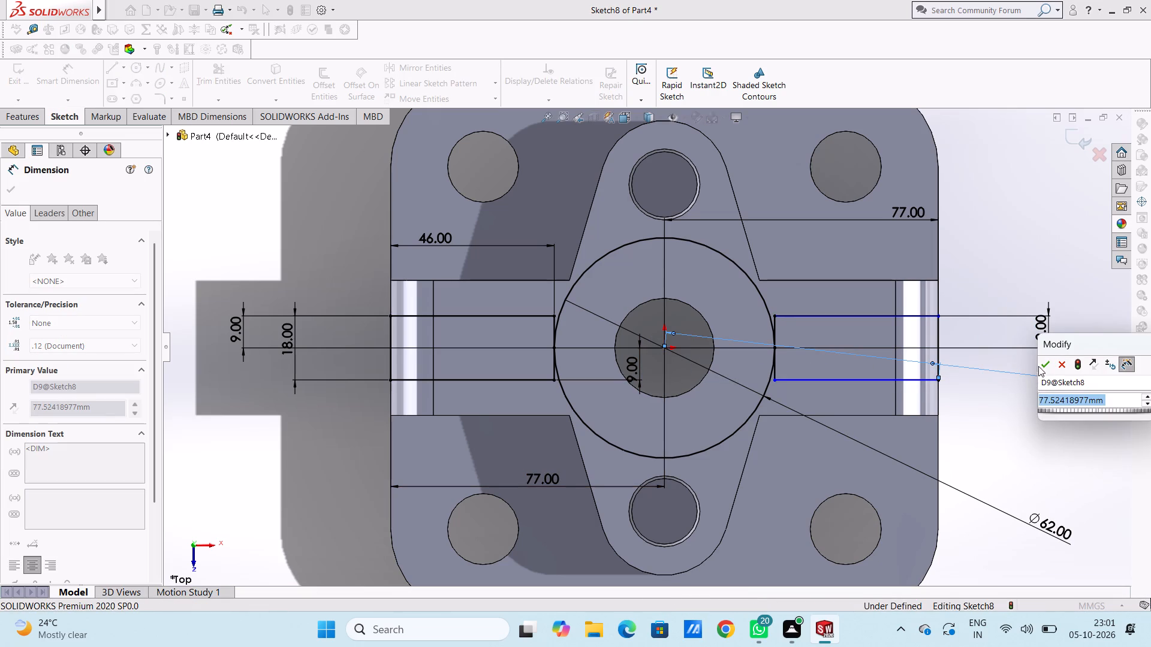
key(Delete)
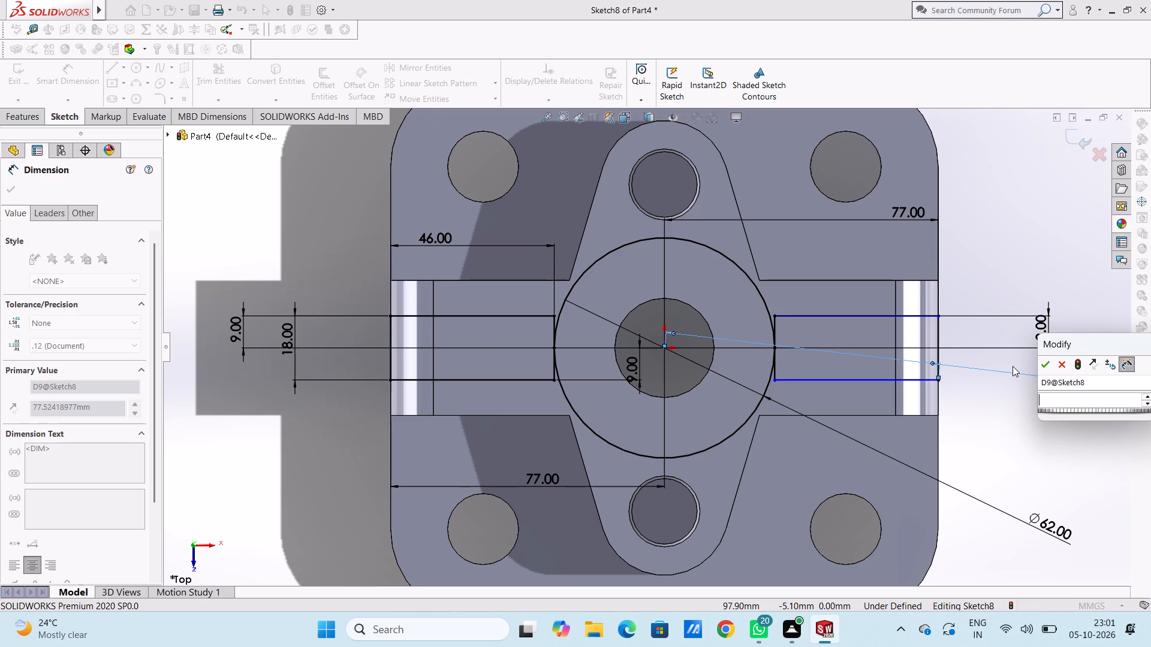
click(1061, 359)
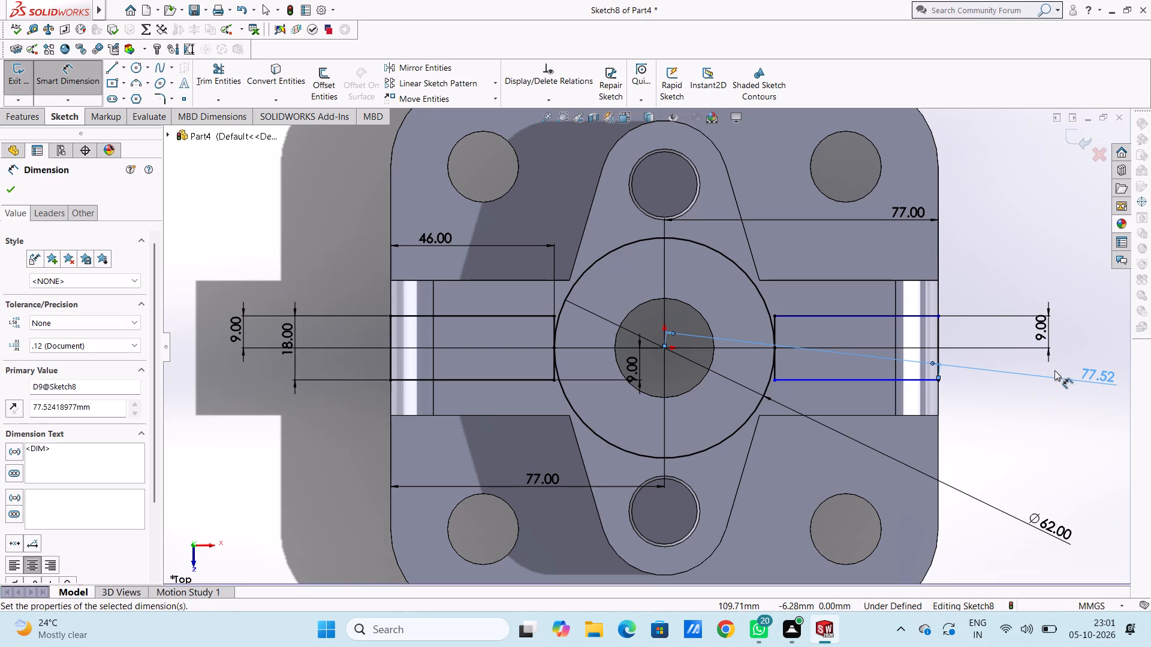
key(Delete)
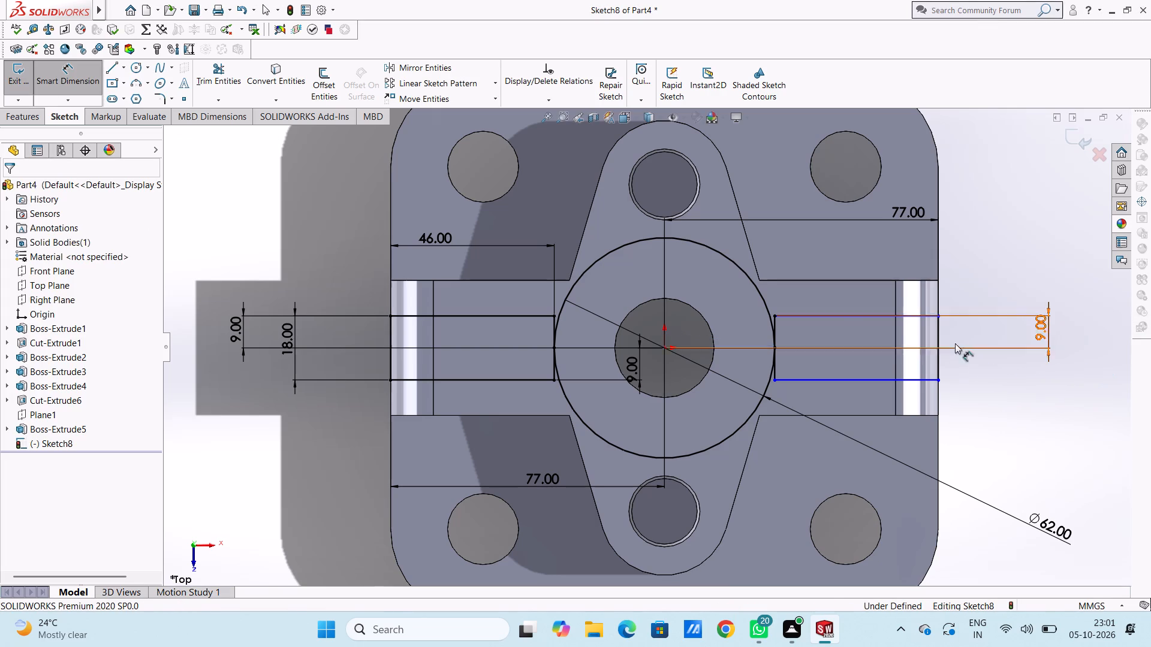
Dimension the right rectangle's outer vertical edge at 18 mm.
click(939, 329)
click(1083, 350)
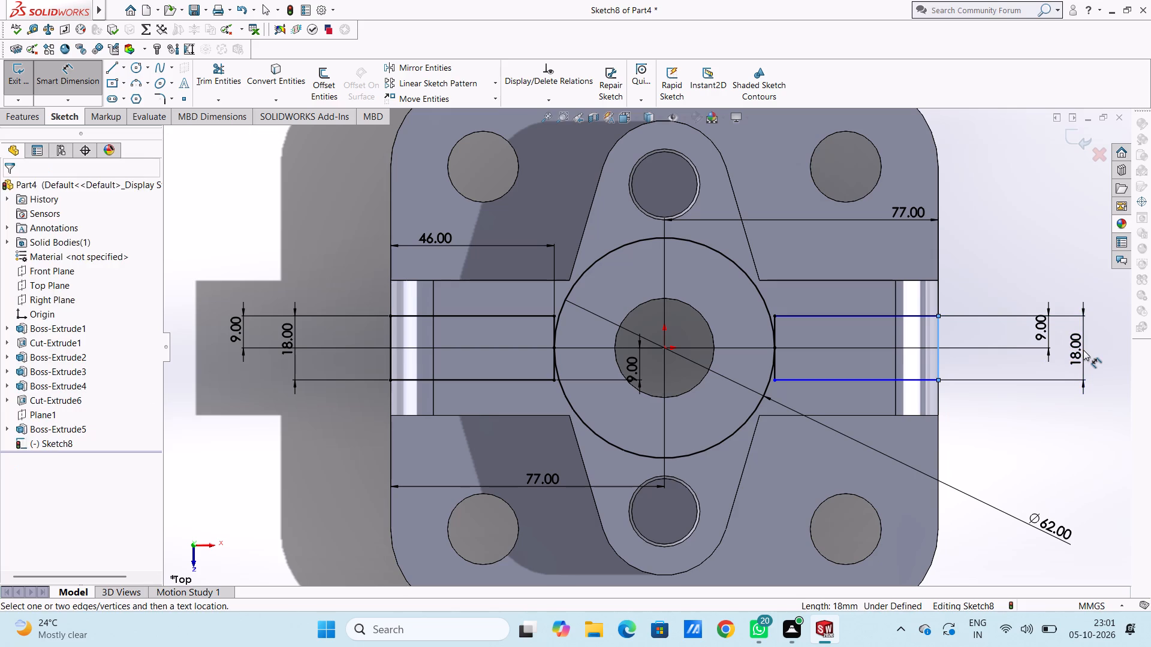
click(1033, 332)
click(1018, 308)
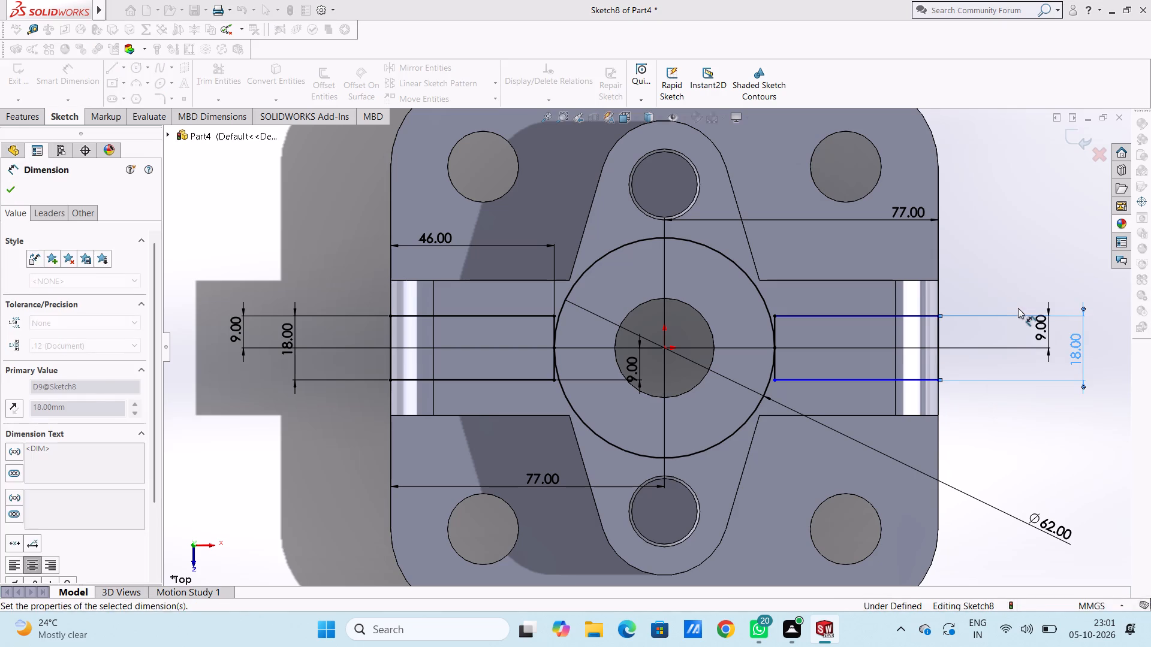
Add a 9 mm vertical dimension between the right rectangle's lower inner corner and its outer edge's midpoint.
click(772, 379)
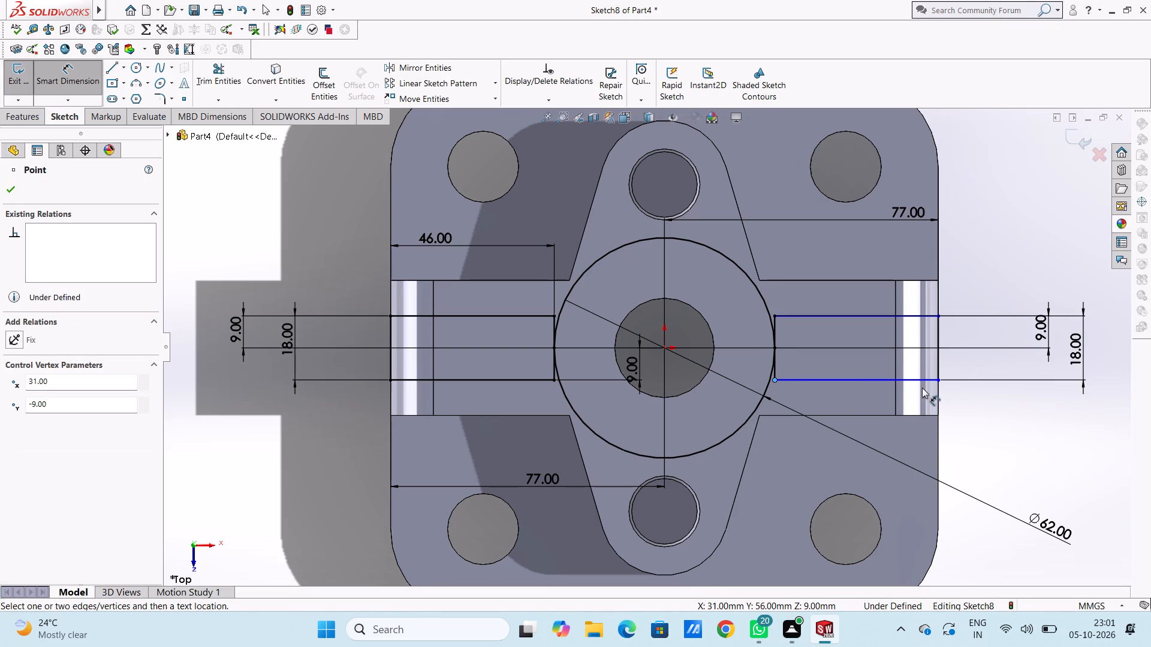
click(938, 347)
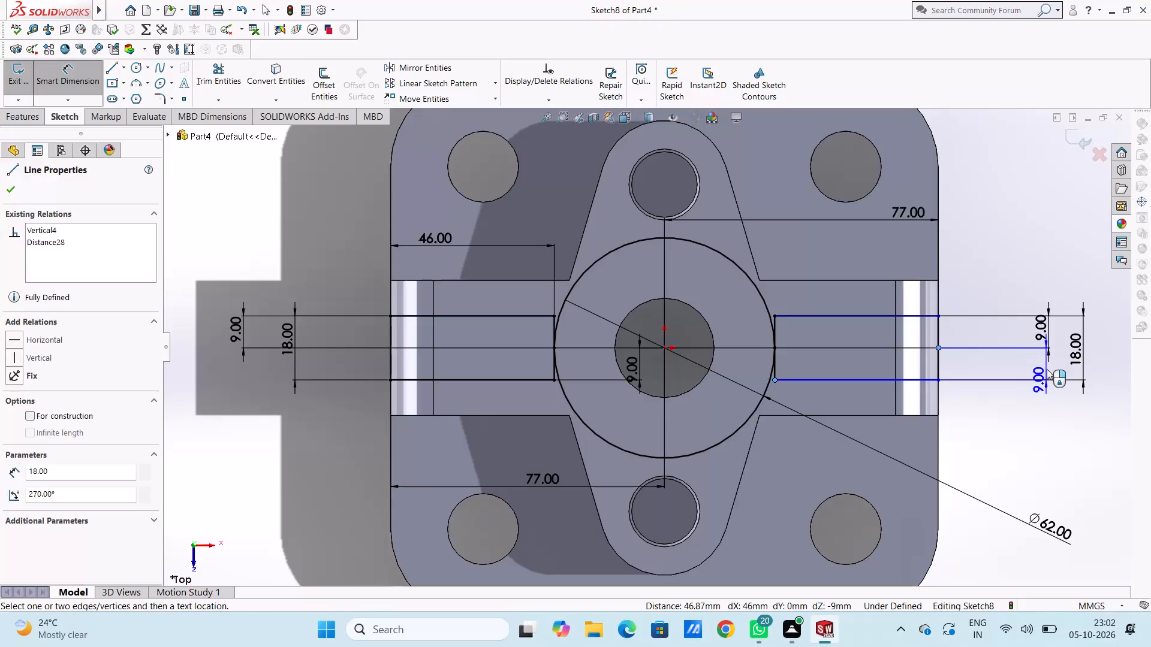
click(1047, 369)
click(995, 356)
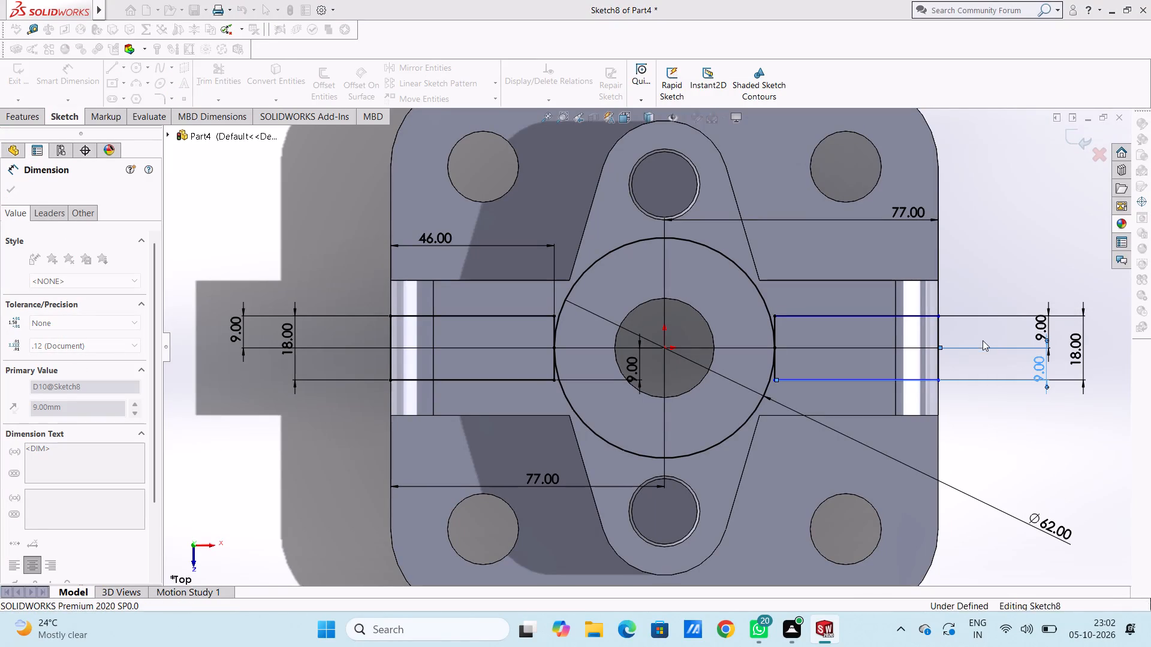
click(980, 337)
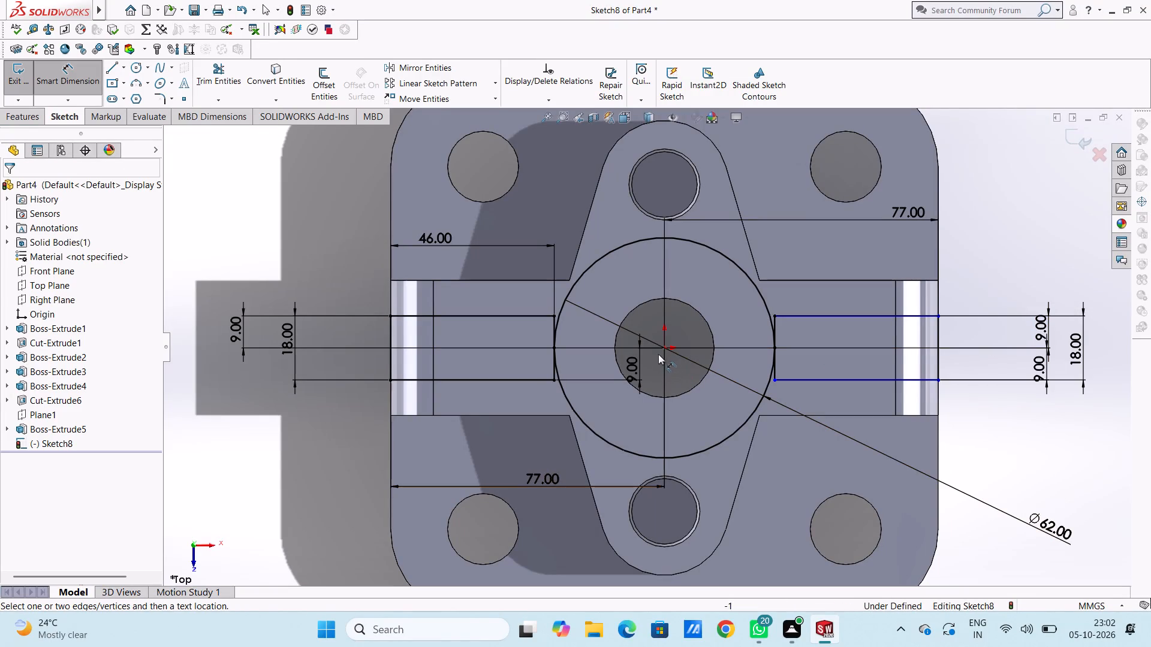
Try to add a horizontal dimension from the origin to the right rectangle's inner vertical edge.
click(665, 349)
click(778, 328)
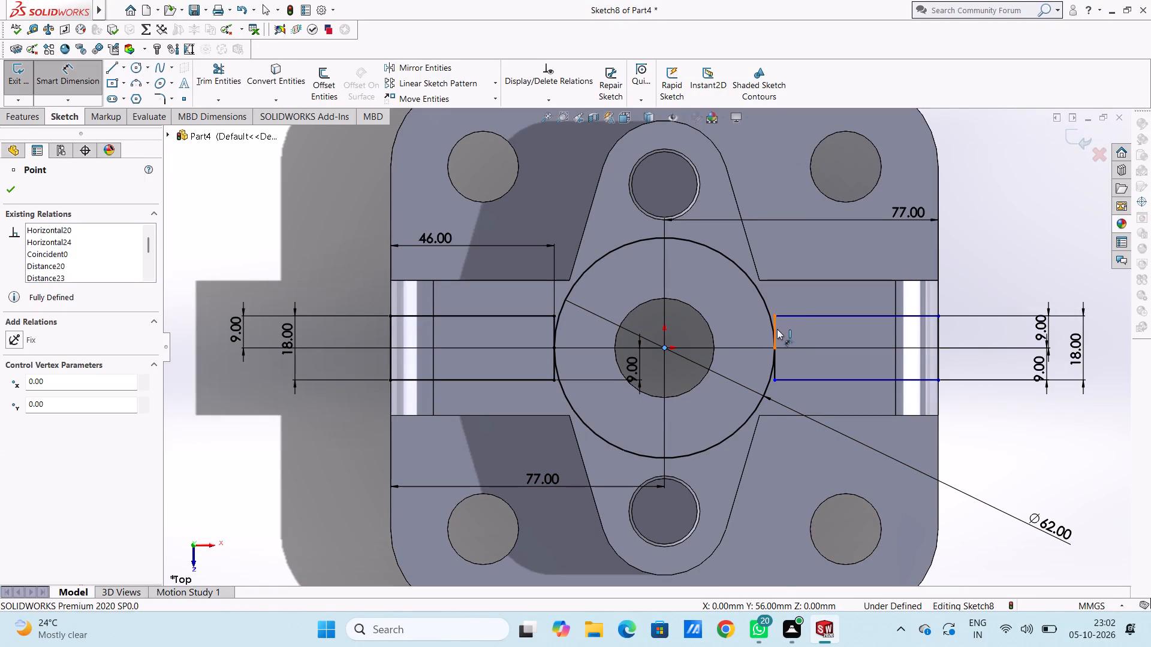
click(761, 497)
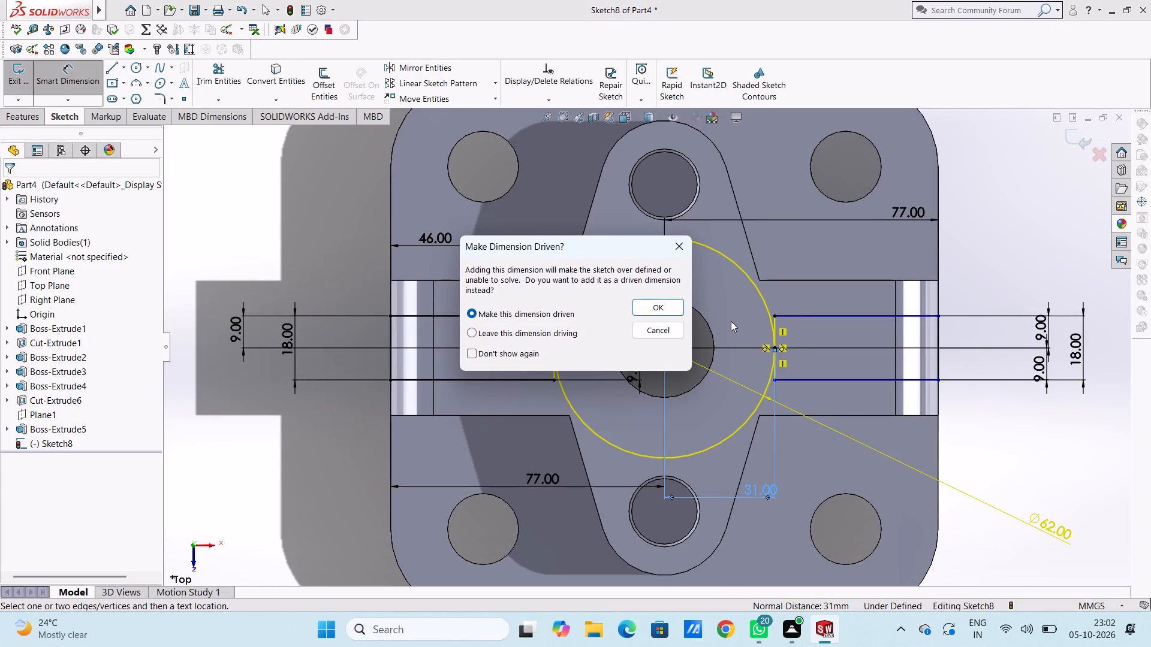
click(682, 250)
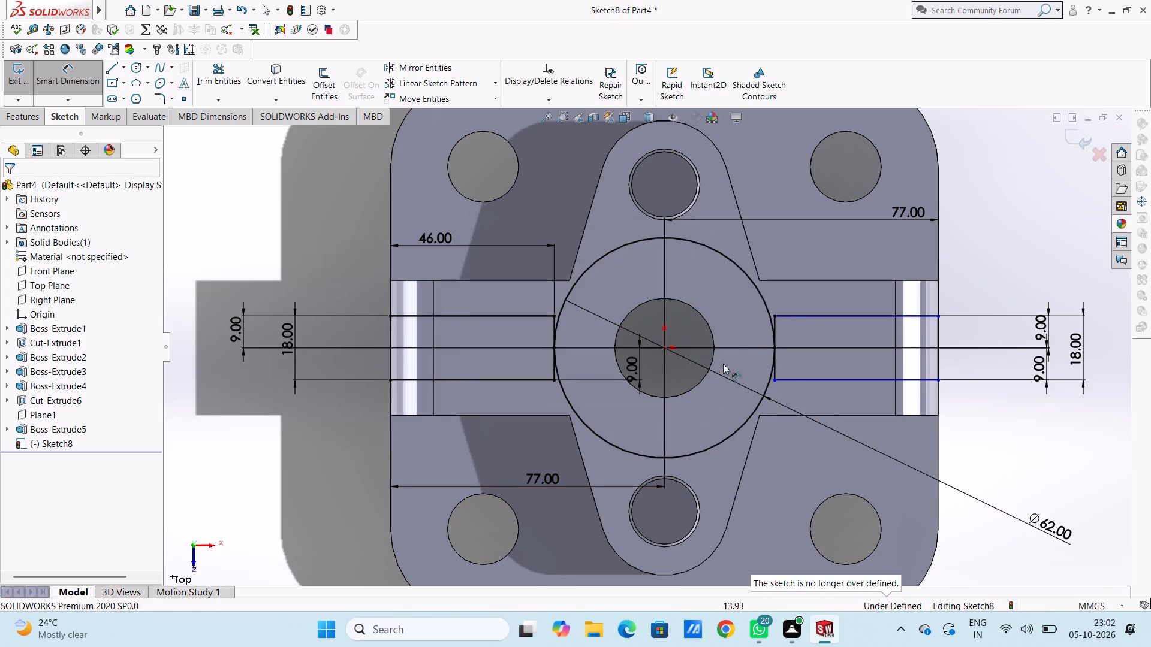
Add a 9 mm vertical dimension between the origin and the right rectangle's lower edge.
click(664, 350)
click(917, 383)
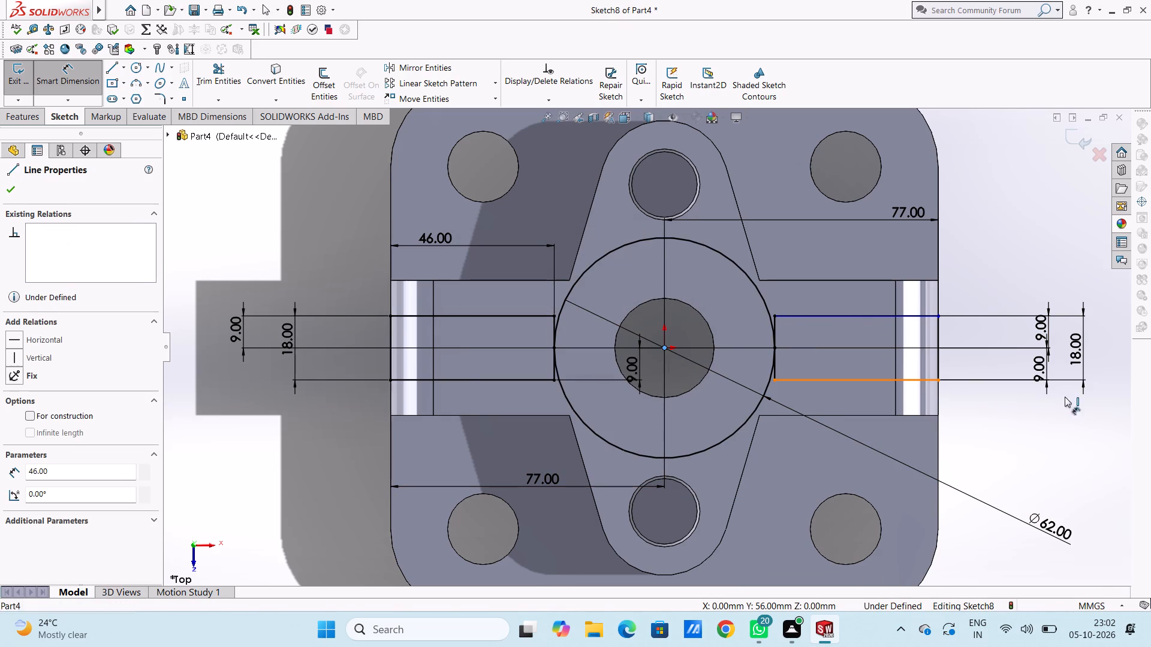
click(1089, 397)
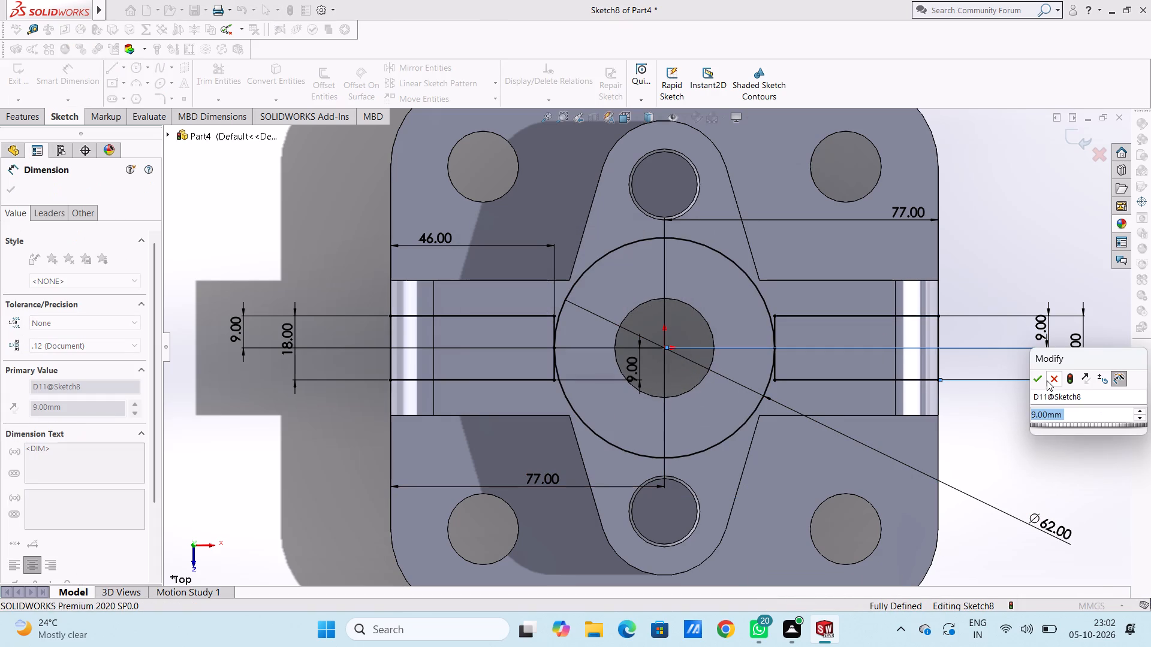
click(1032, 377)
click(965, 328)
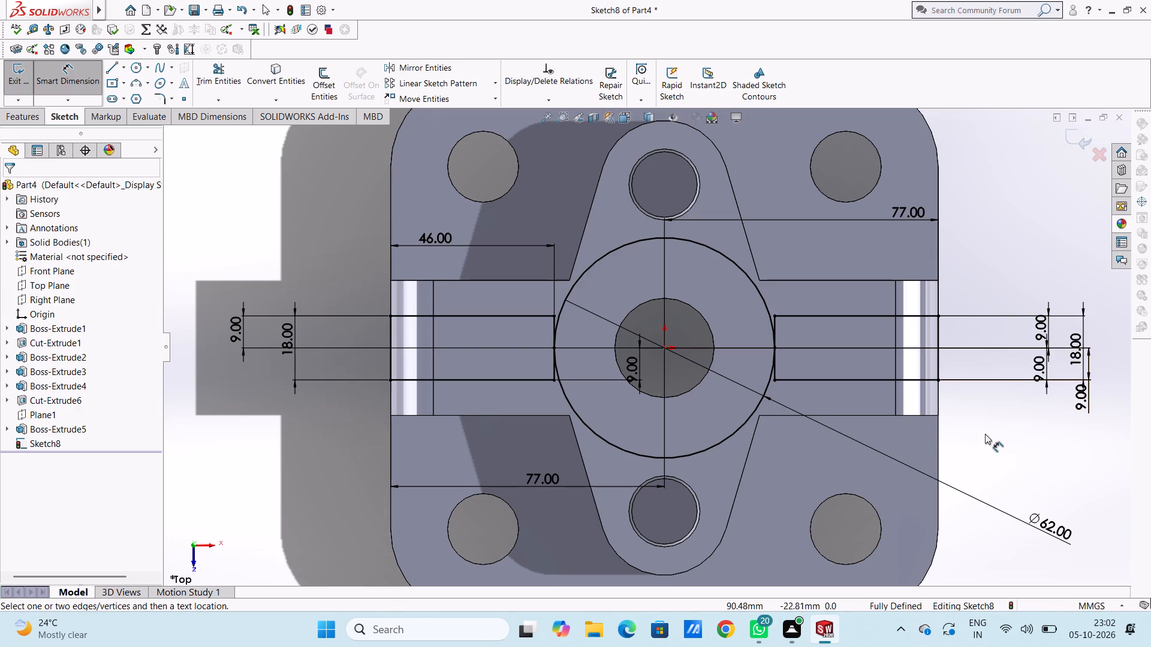
Cut-extrude the four regions of the left and right rectangles to a blind depth of 31 mm, leaving out the circle.
scroll(983, 440, up, 3)
middle_drag(944, 442, 974, 275)
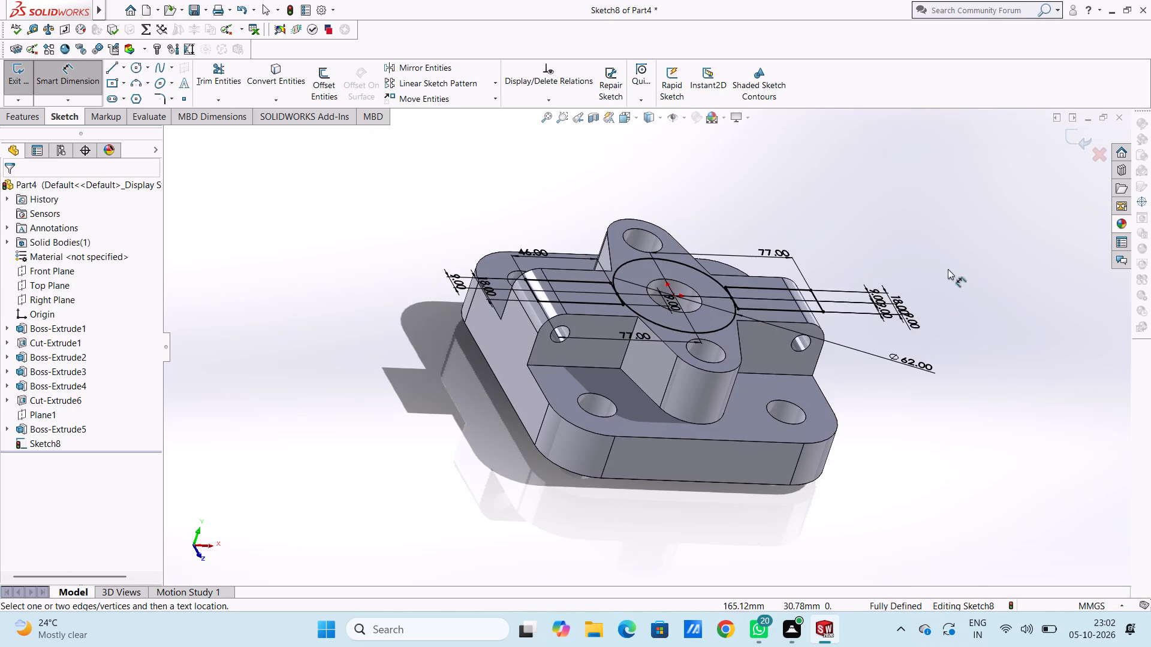
click(42, 118)
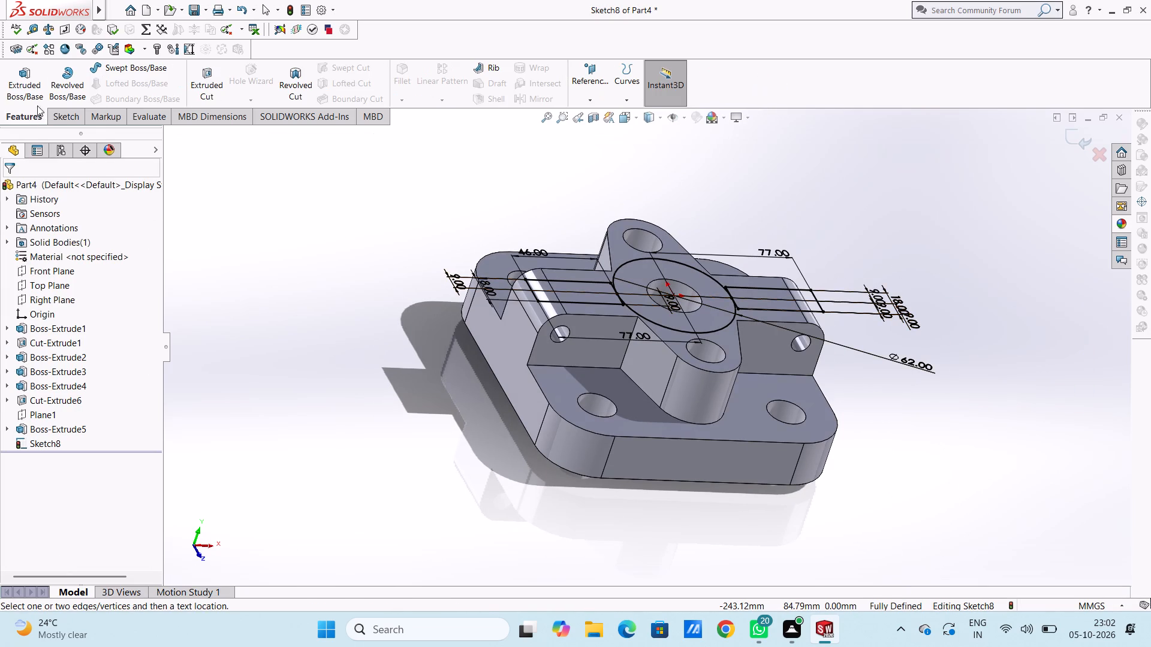
click(201, 83)
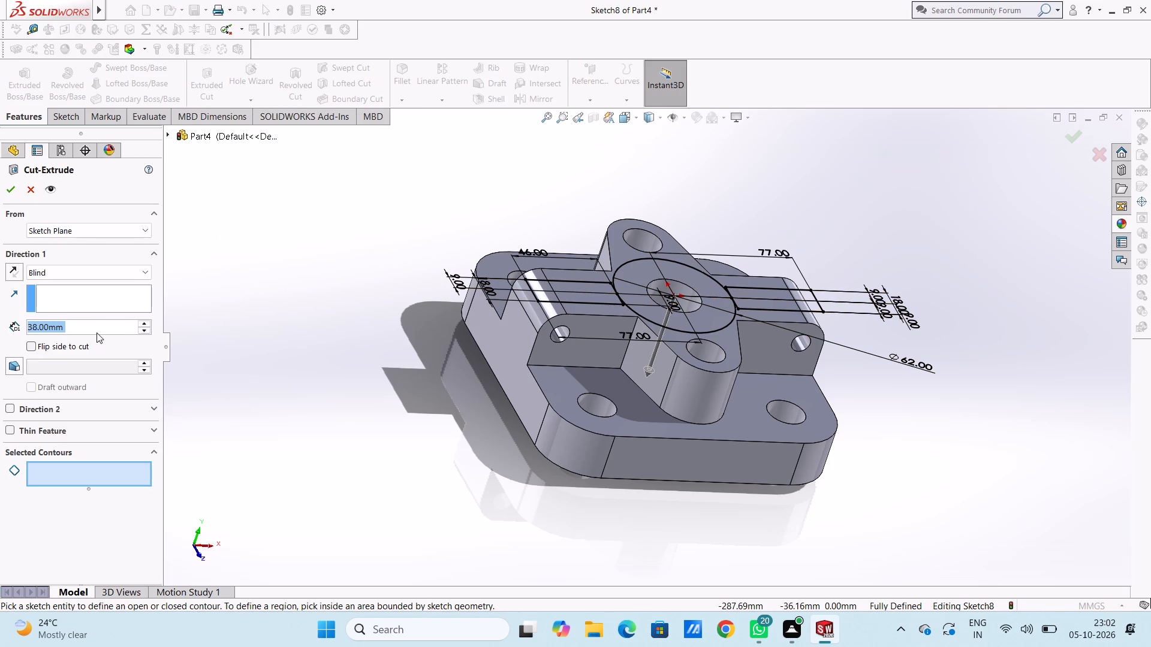
click(587, 290)
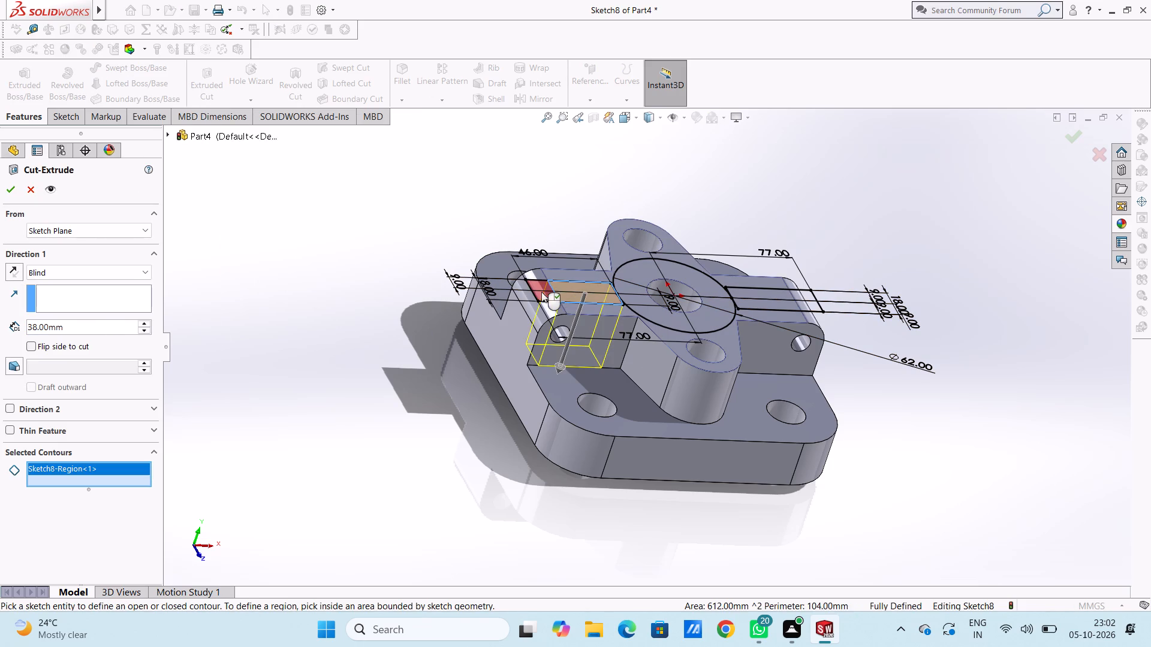
click(540, 292)
click(764, 292)
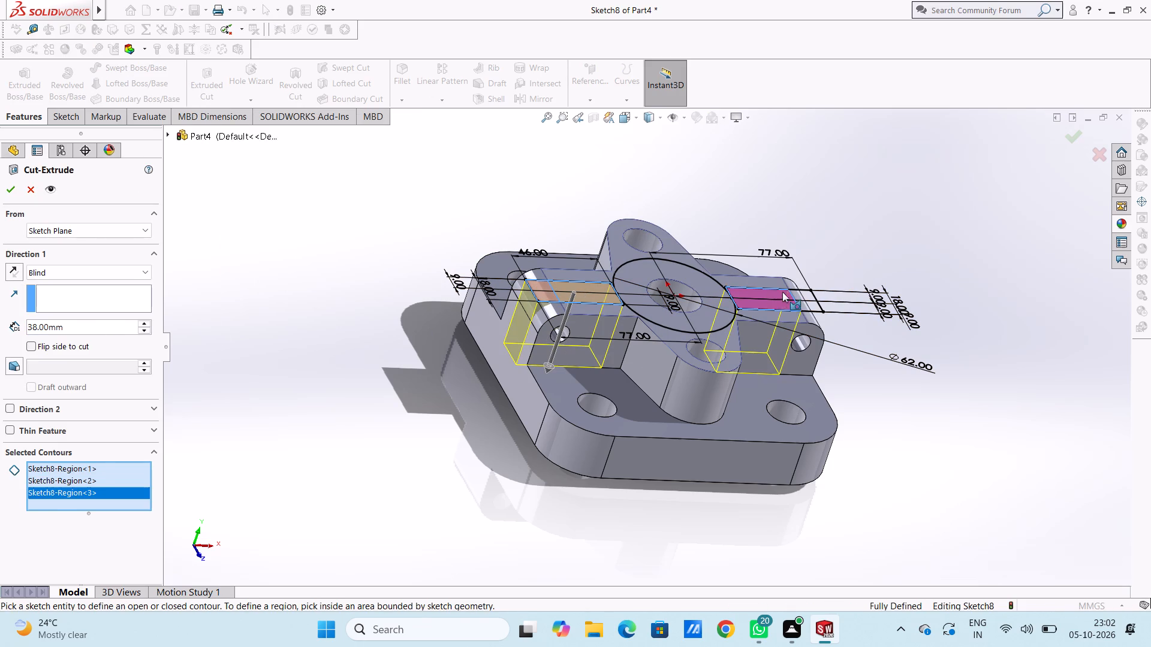
click(807, 295)
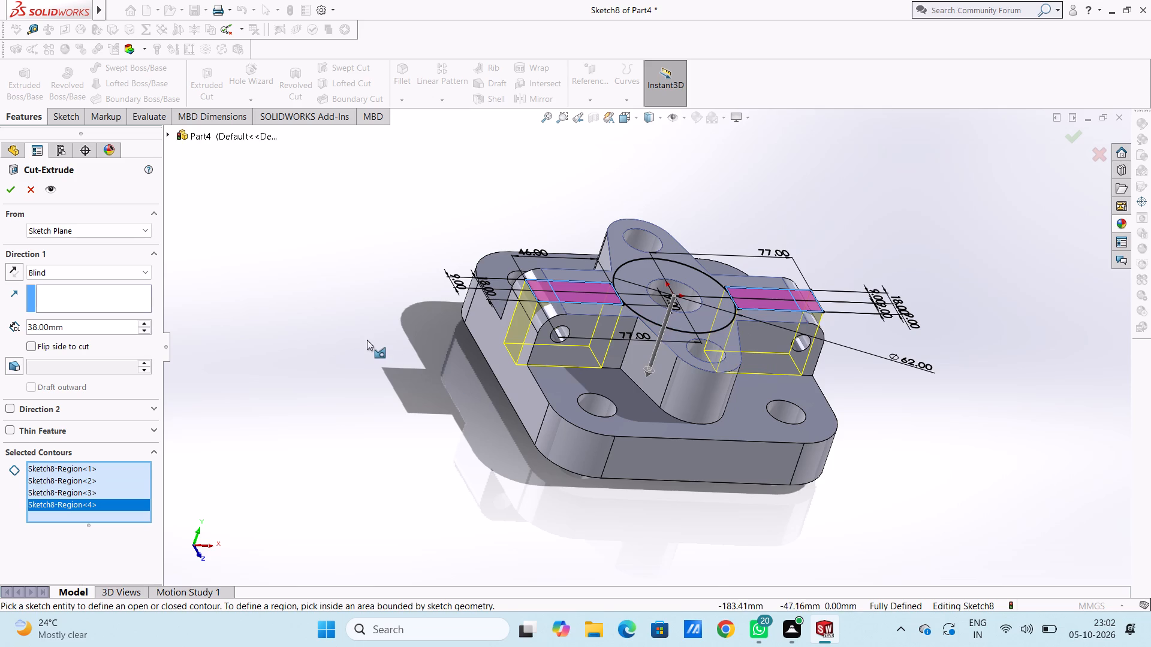
double_click(88, 326)
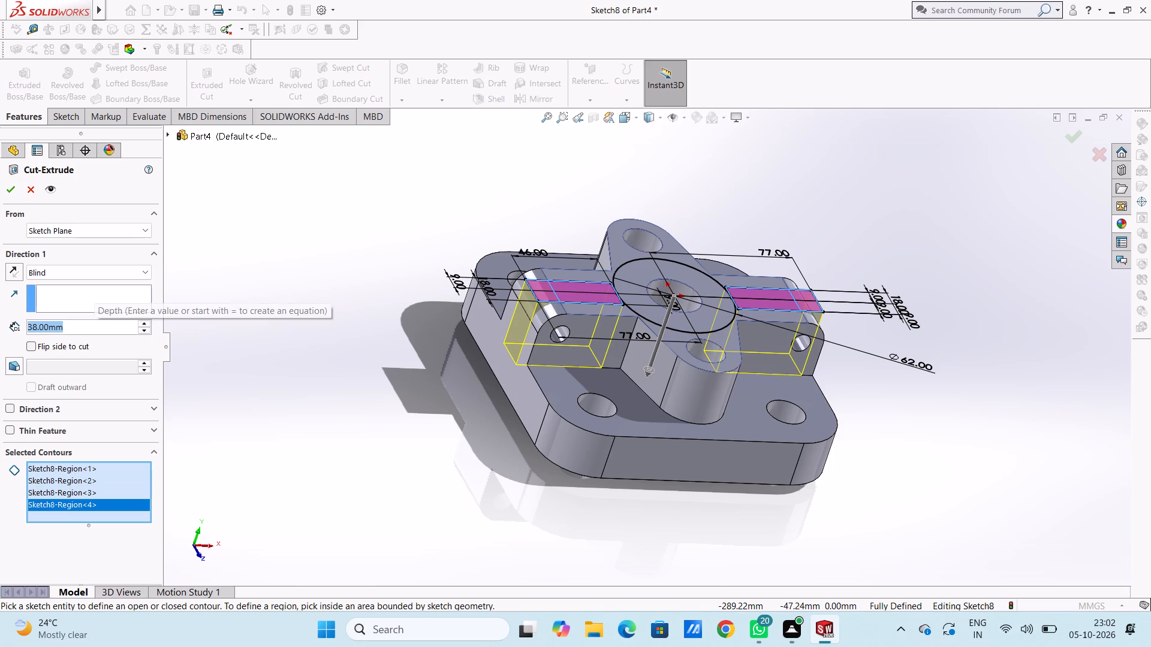
middle_drag(281, 425, 271, 355)
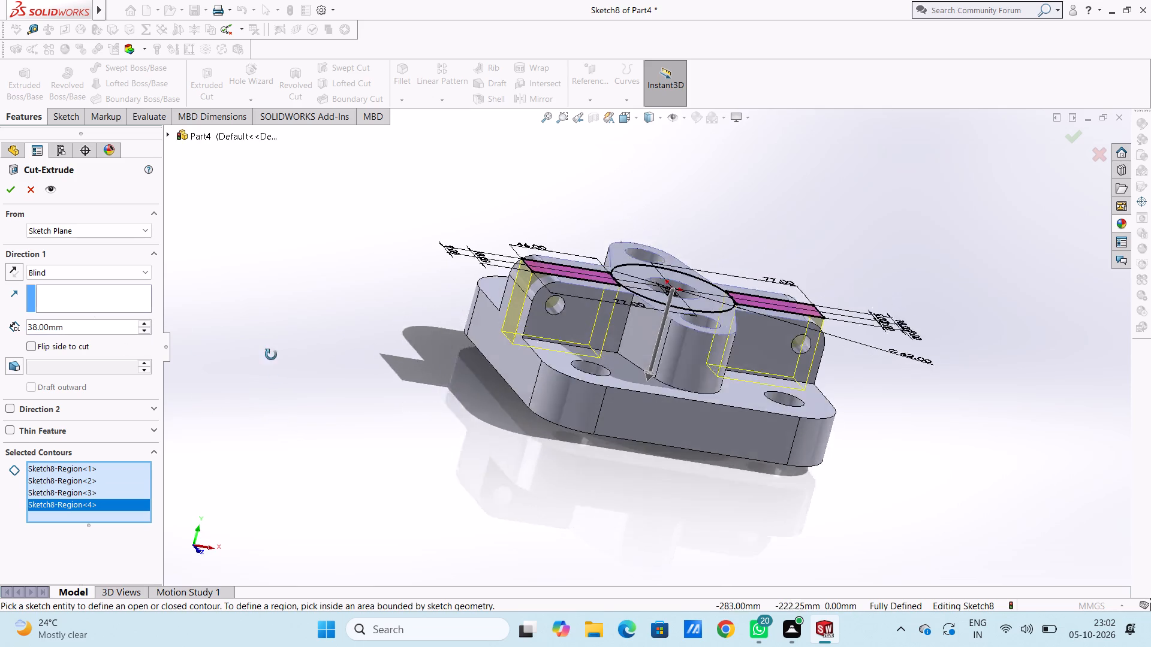
middle_drag(271, 355, 267, 347)
click(112, 329)
click(111, 329)
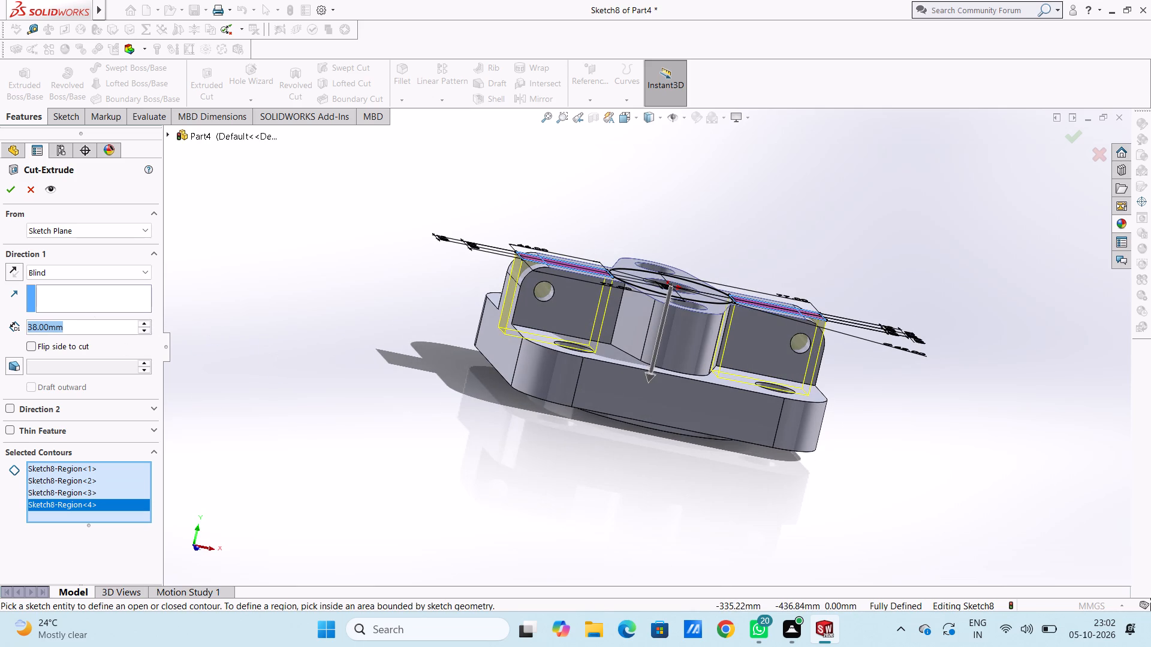
text(31)
key(Return)
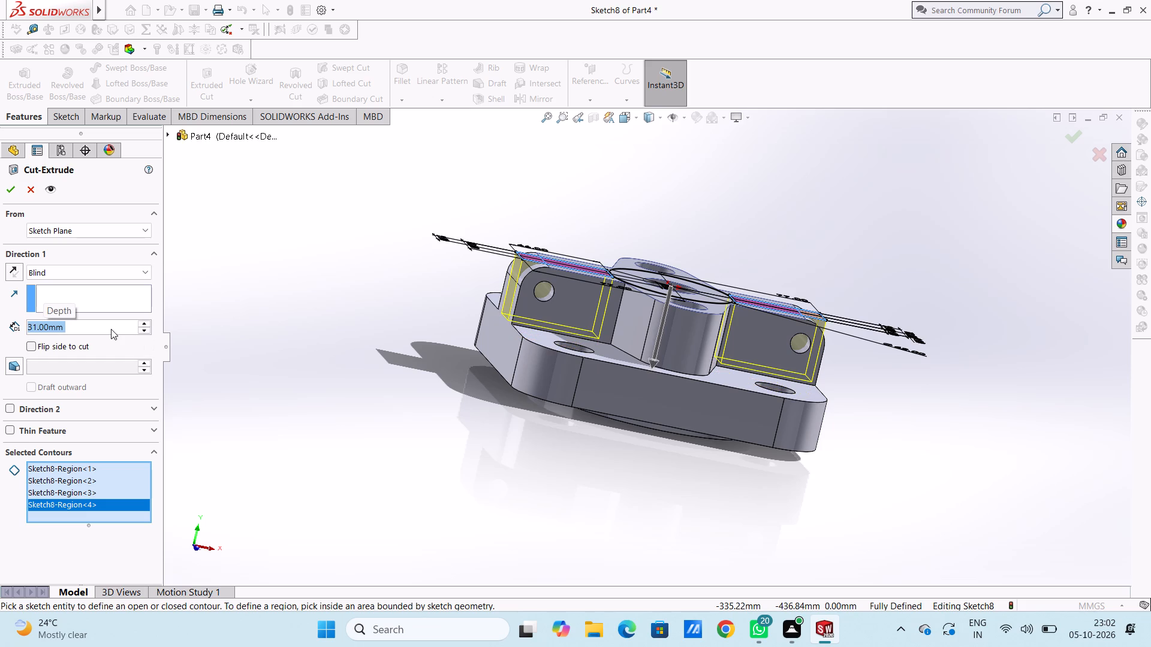
click(16, 189)
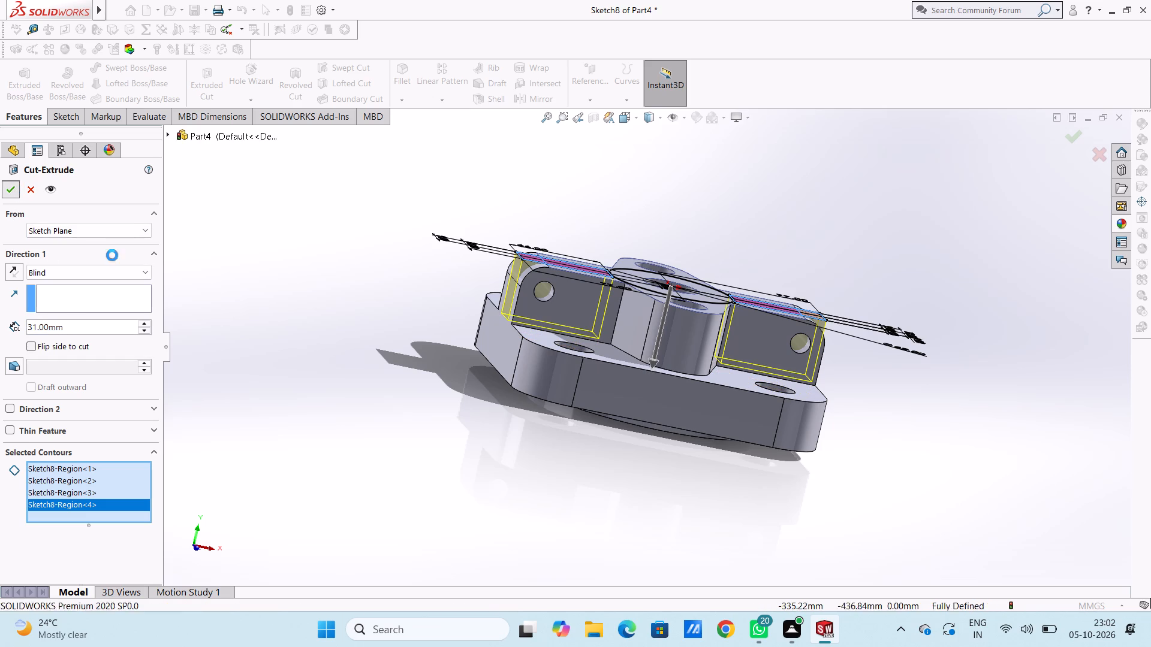
click(274, 353)
Examine the slotted side lugs and the whole part from several angles, ending in the isometric view.
middle_drag(256, 343, 314, 403)
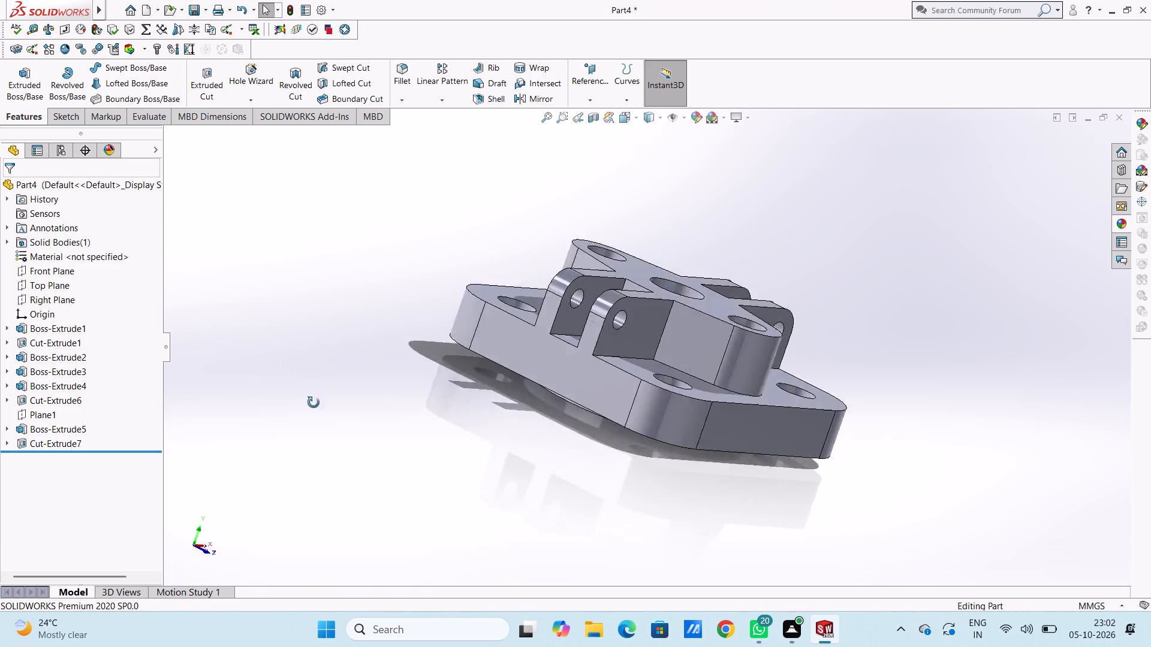
middle_drag(314, 403, 324, 498)
middle_drag(326, 450, 294, 515)
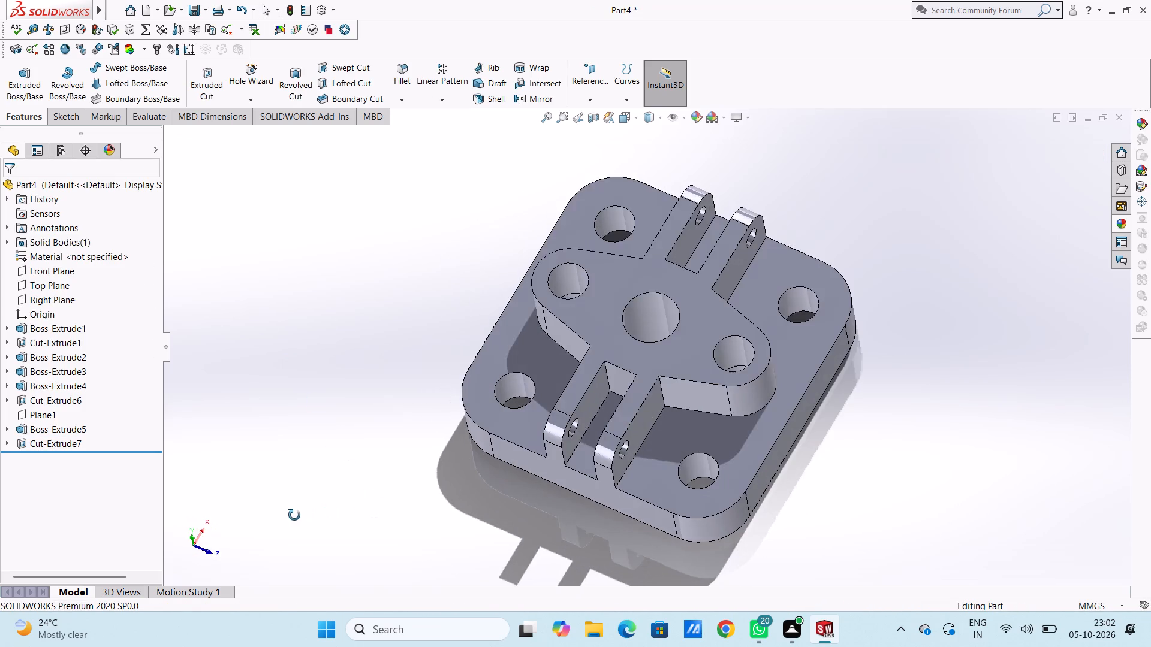
middle_drag(294, 515, 247, 498)
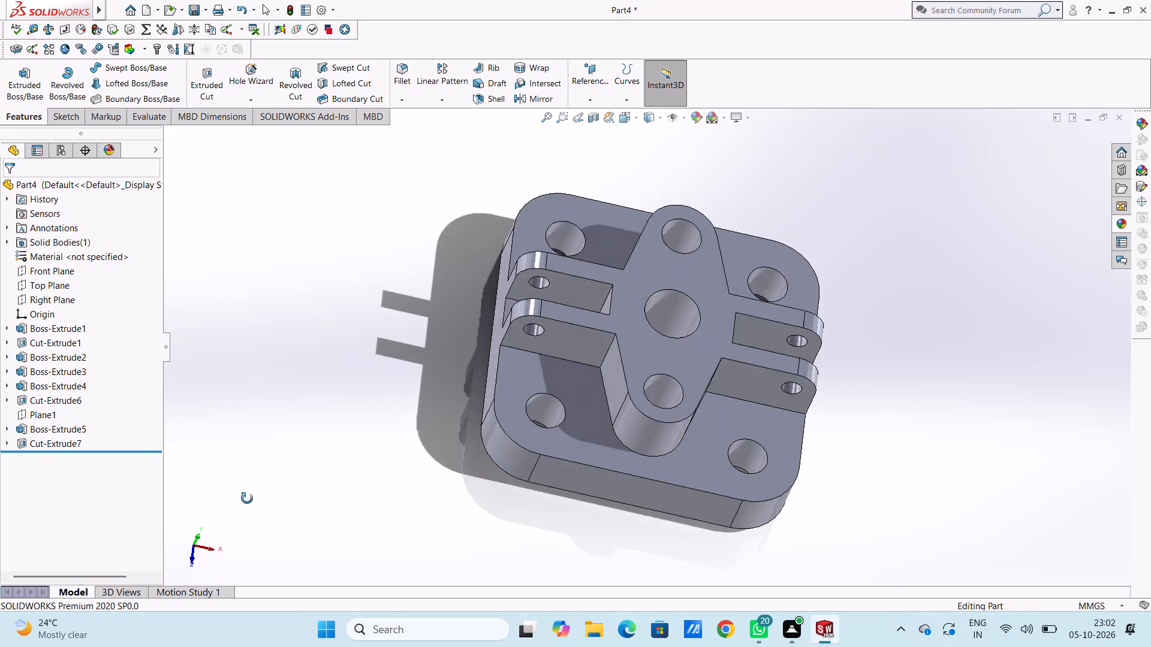
middle_drag(247, 498, 182, 532)
middle_drag(249, 446, 311, 554)
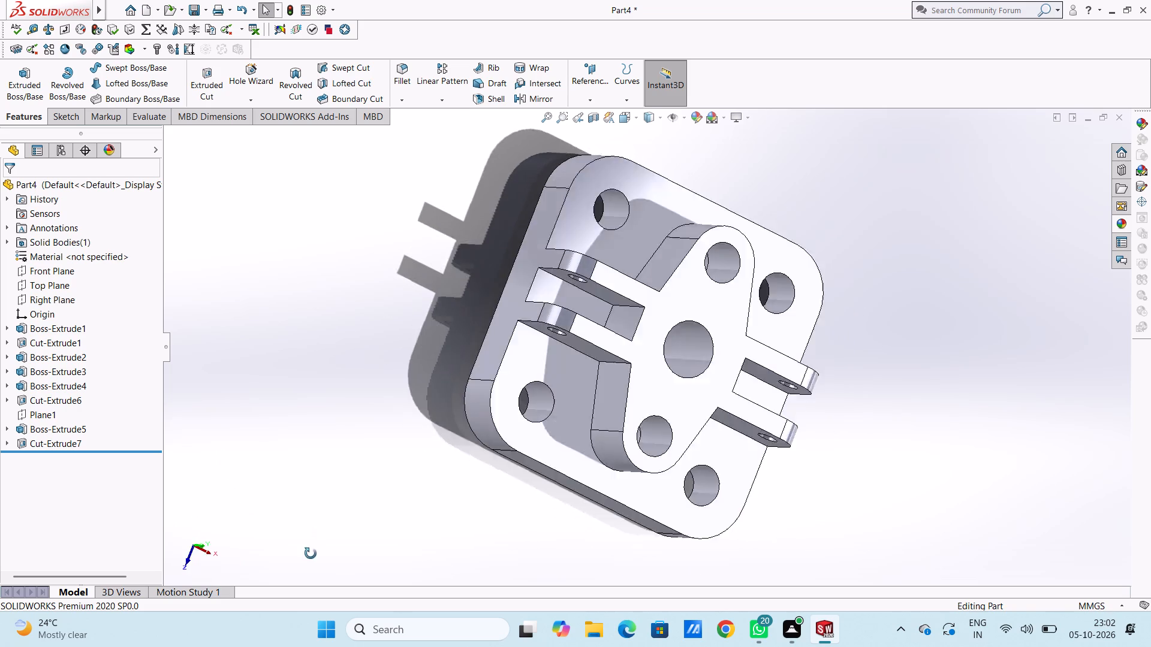
middle_drag(311, 554, 290, 560)
middle_drag(299, 467, 285, 348)
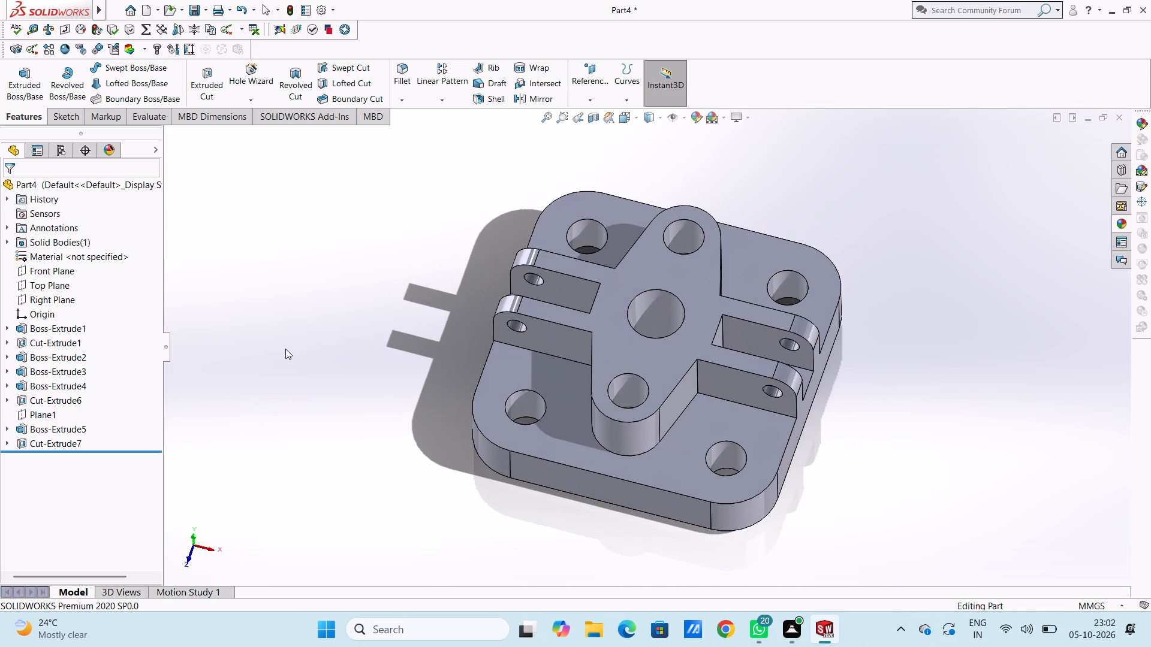
key(Escape)
key(Escape)
key(ctrl+7)
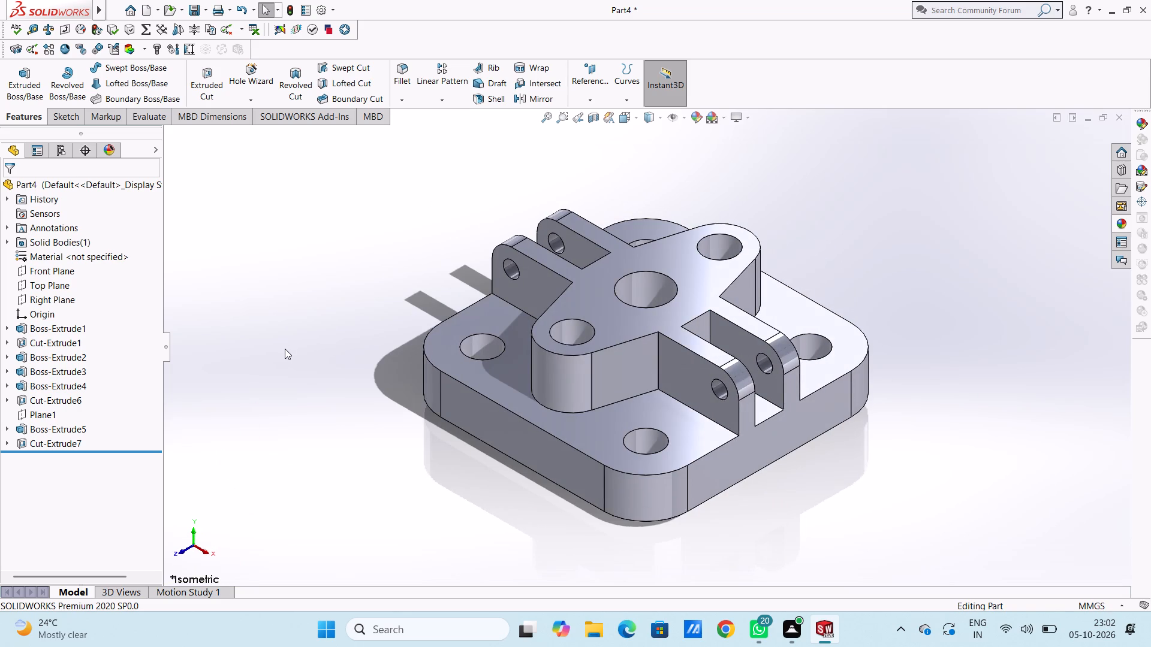
Inspect the part's interior with a temporary section view through the Front Plane, starting from the front view.
key(ctrl+1)
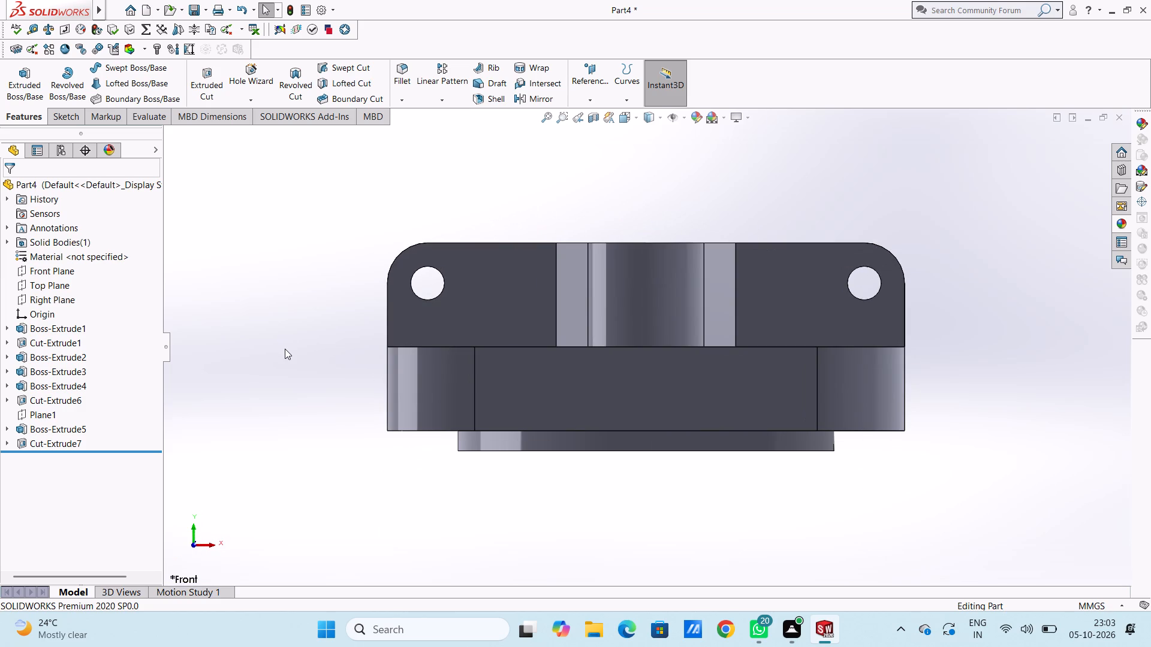
scroll(285, 349, up, 3)
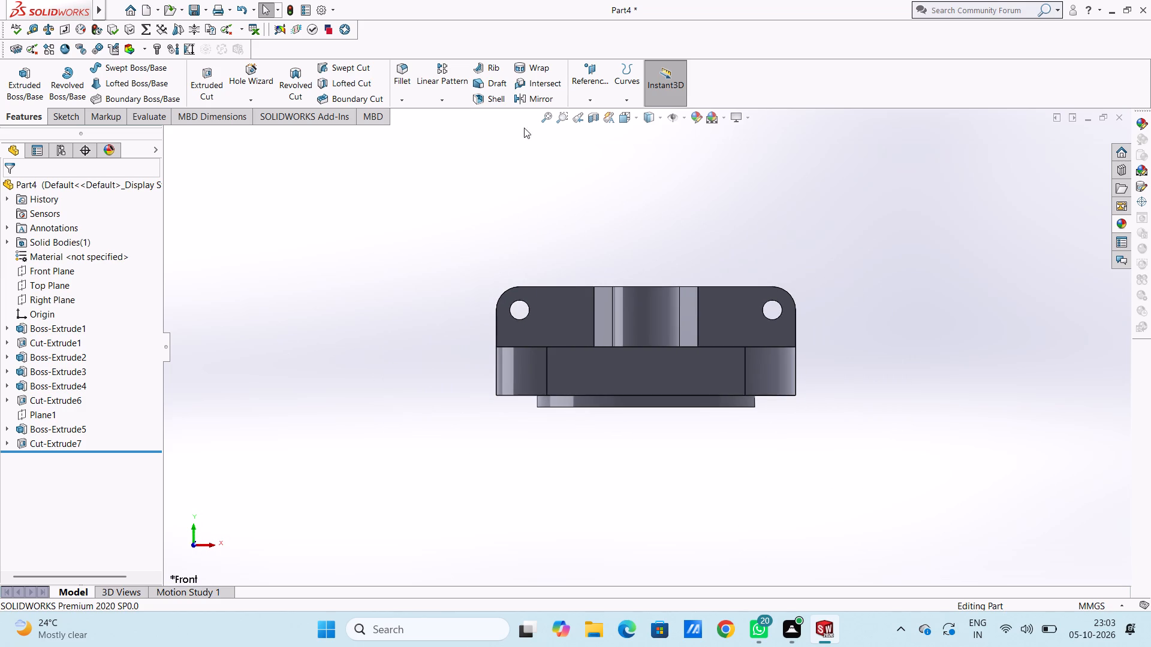
click(595, 117)
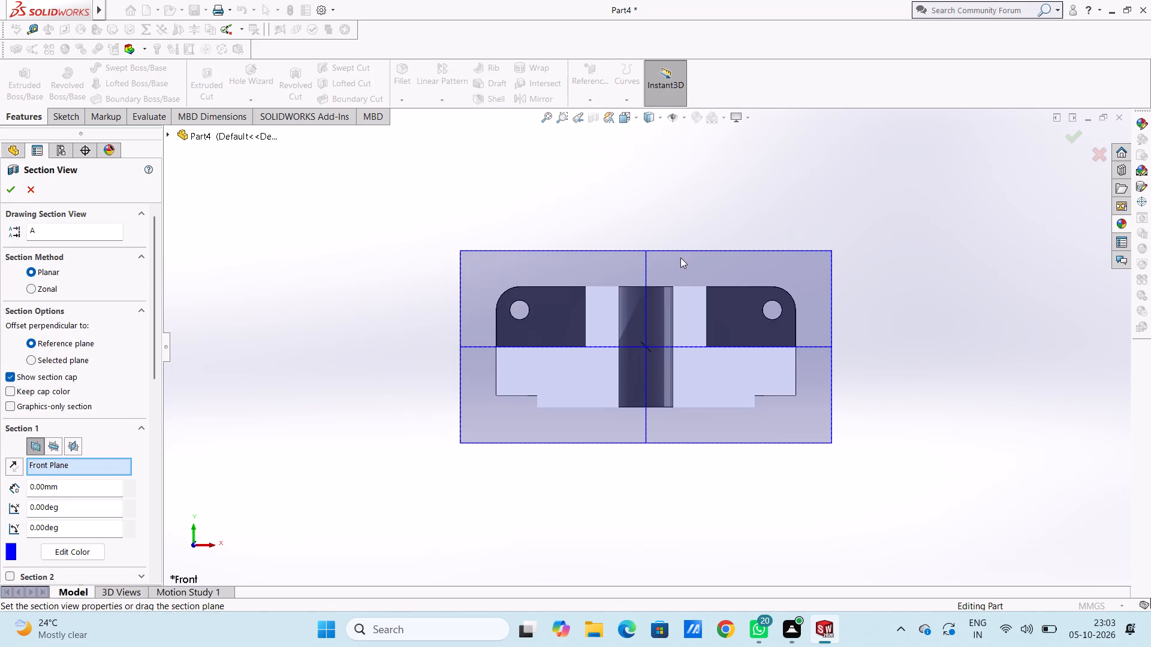
middle_drag(996, 312, 938, 391)
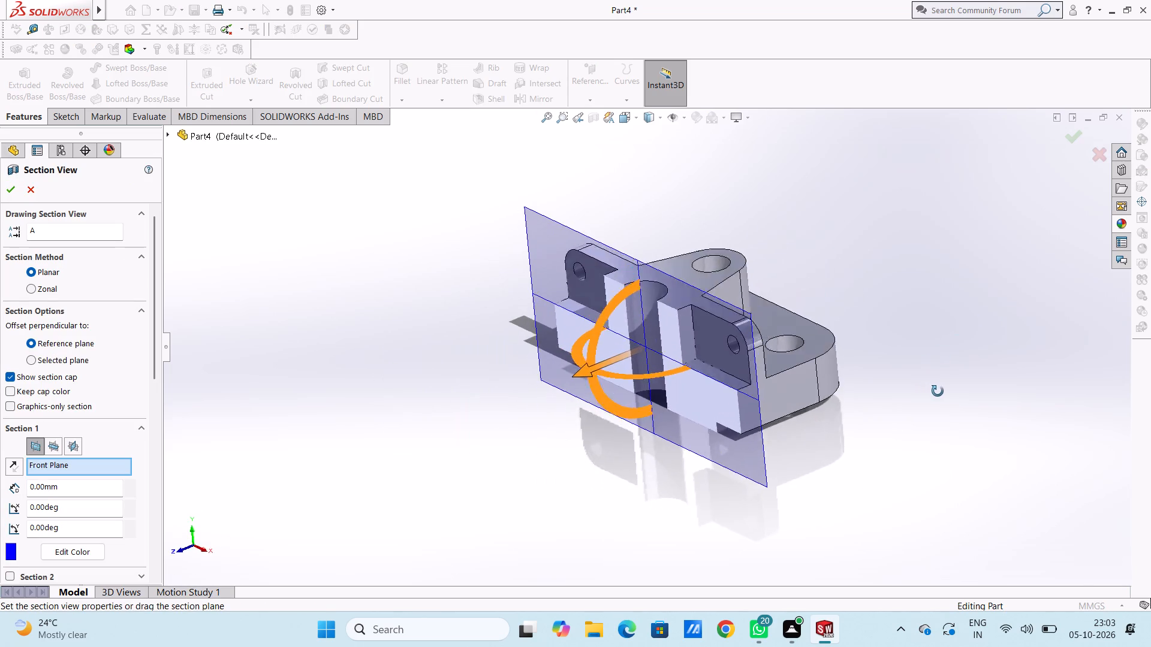
middle_drag(938, 391, 994, 303)
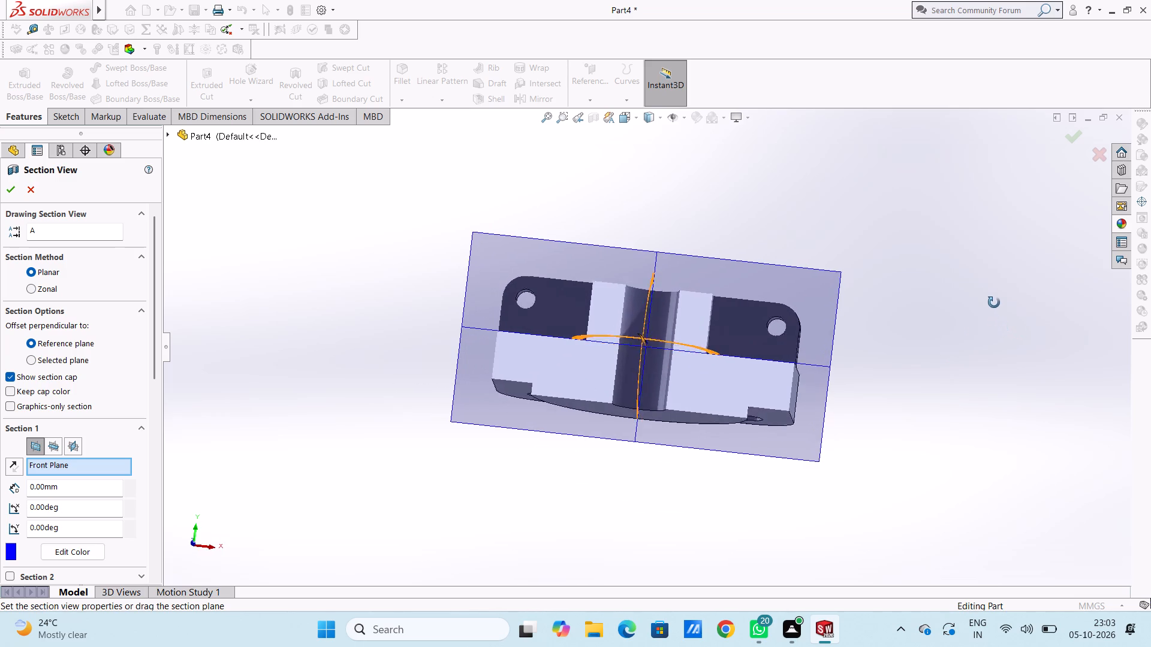
middle_drag(994, 303, 984, 347)
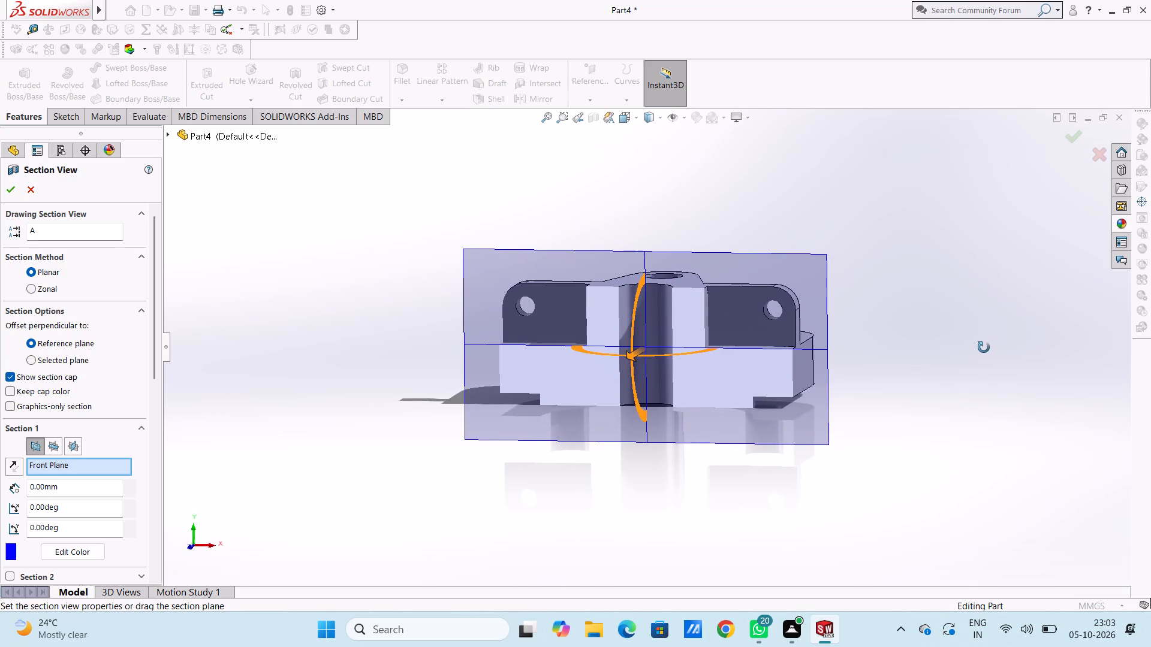
middle_drag(984, 347, 945, 454)
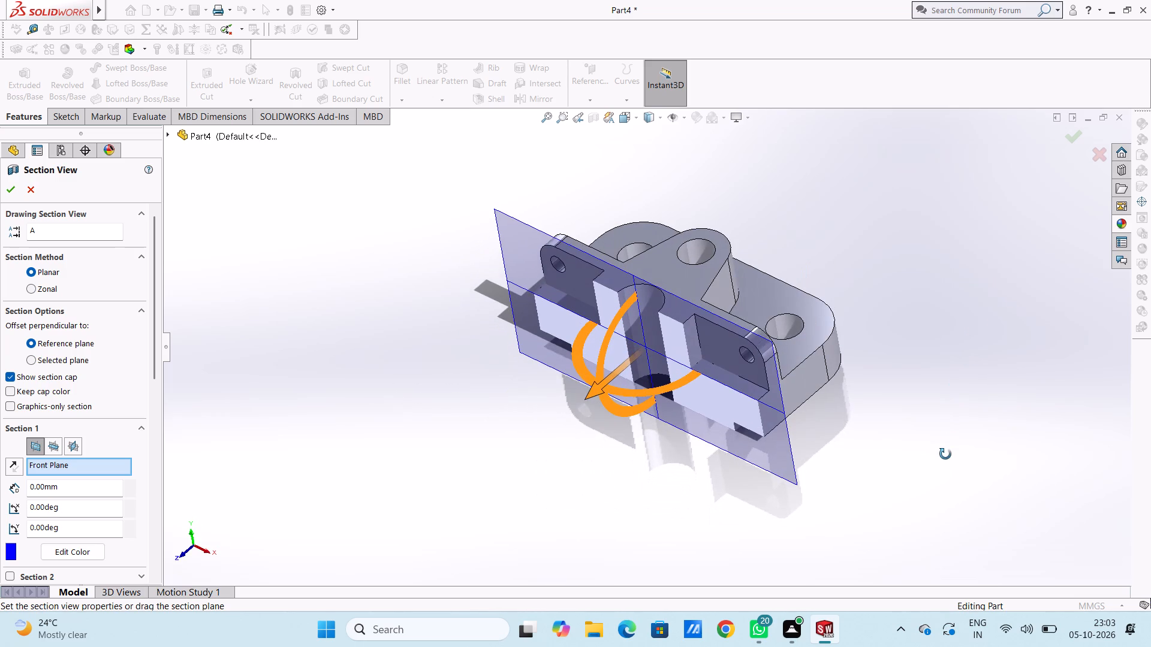
middle_drag(945, 454, 983, 391)
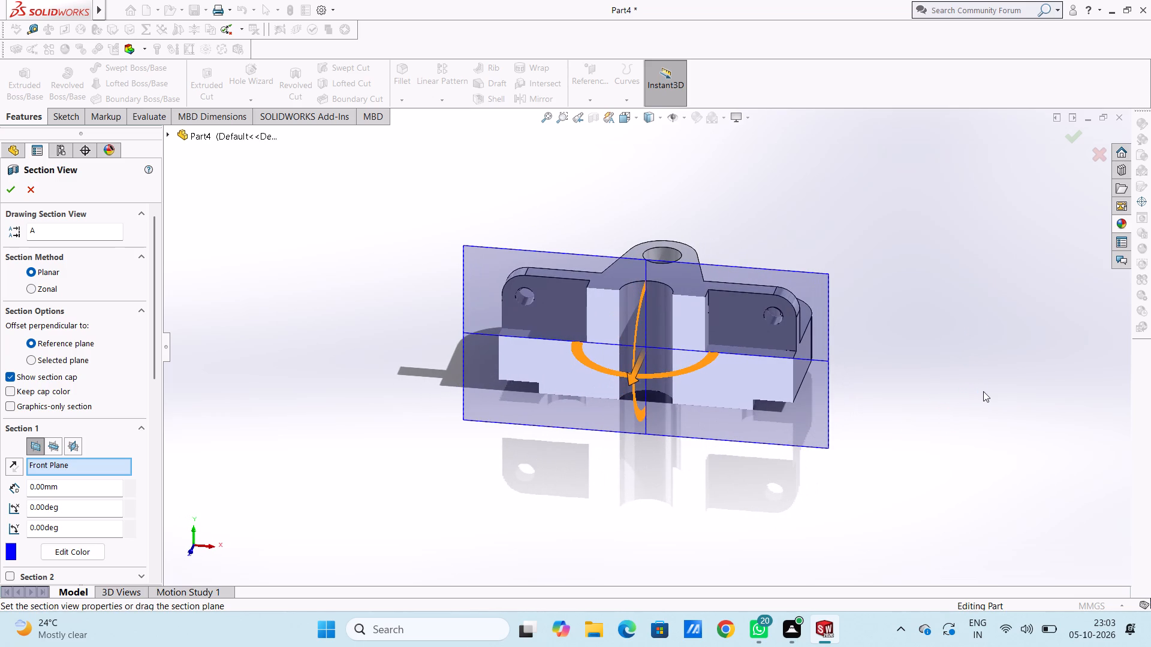
key(Escape)
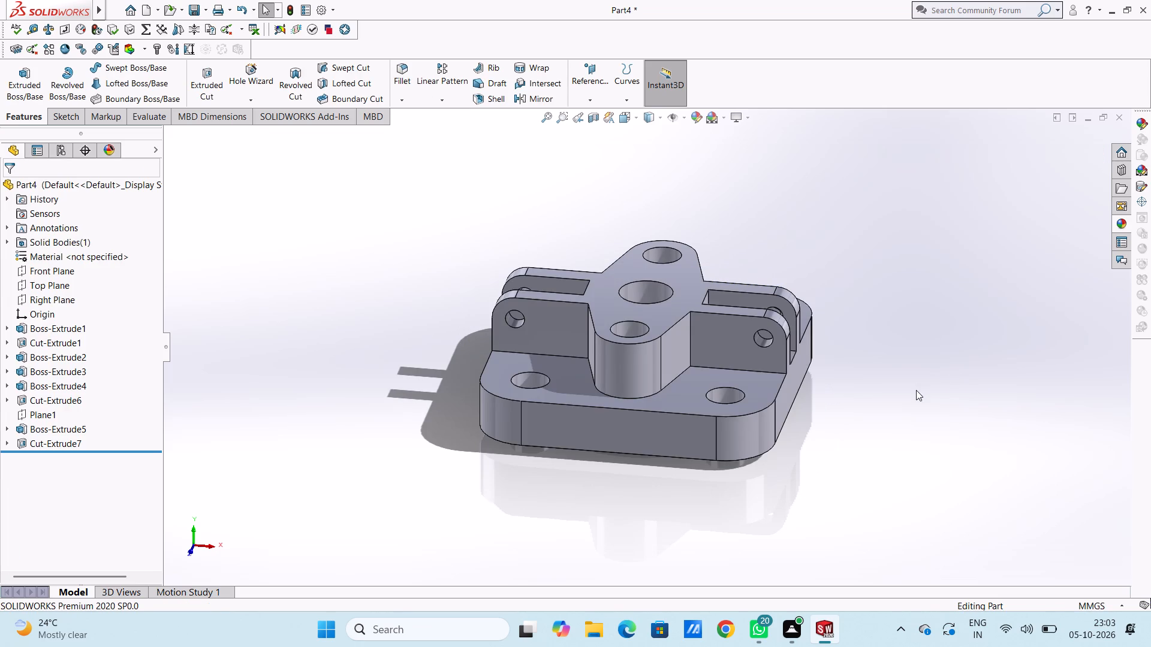
Colour the whole part pale yellow from the standard swatches, working in the isometric view.
key(ctrl+7)
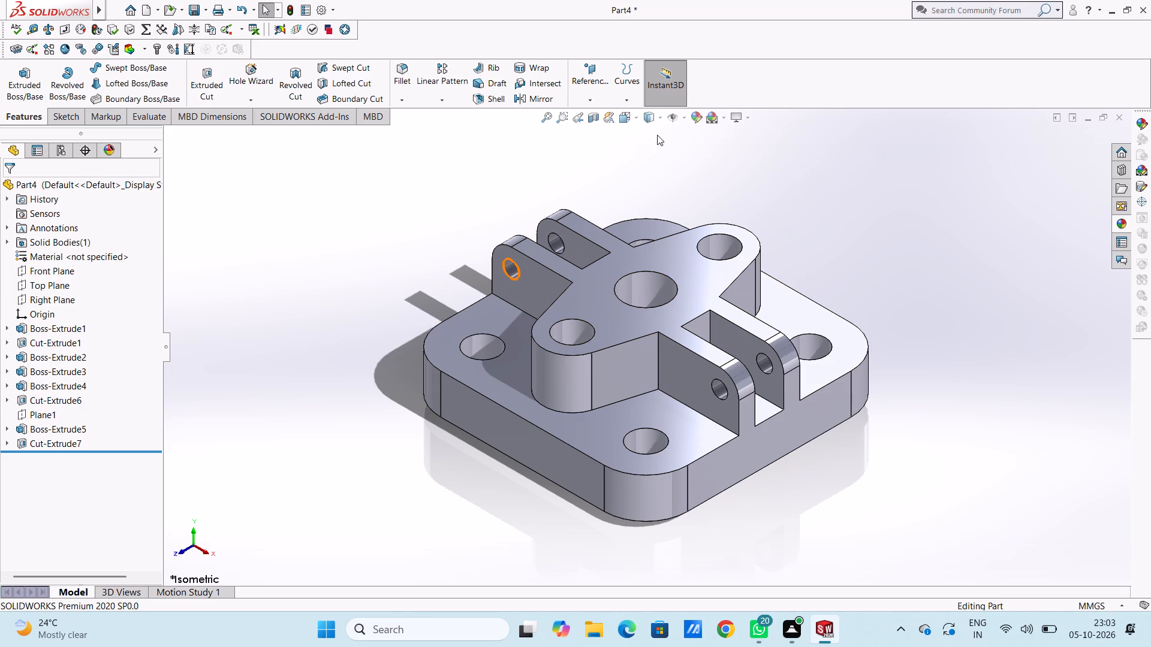
click(695, 120)
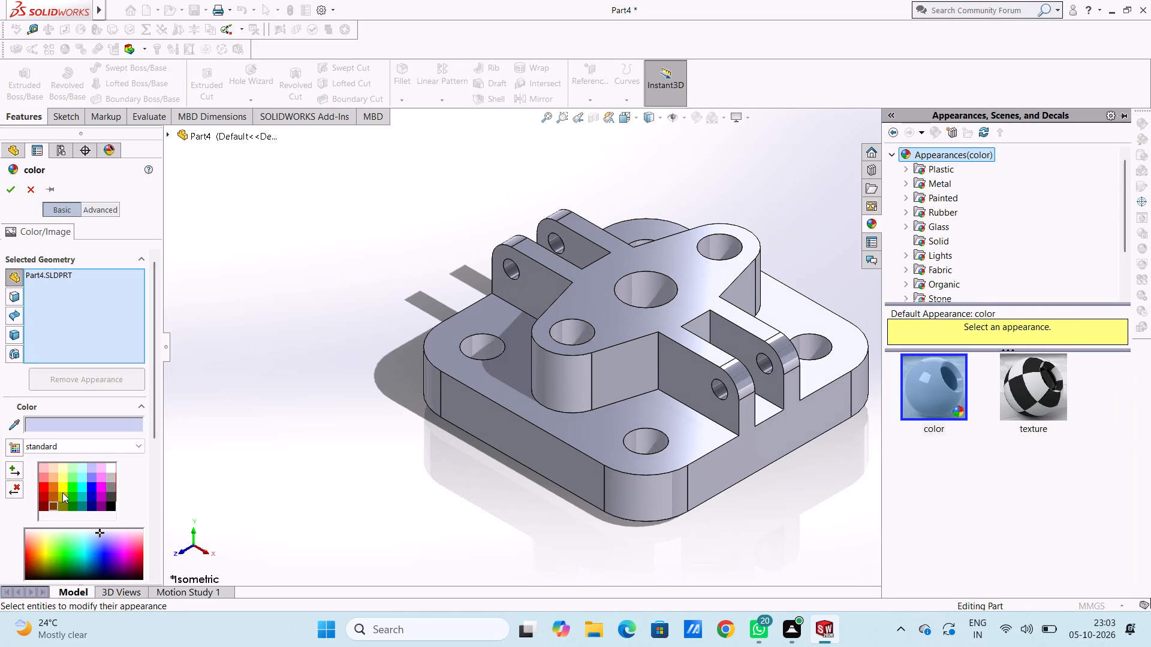
click(62, 492)
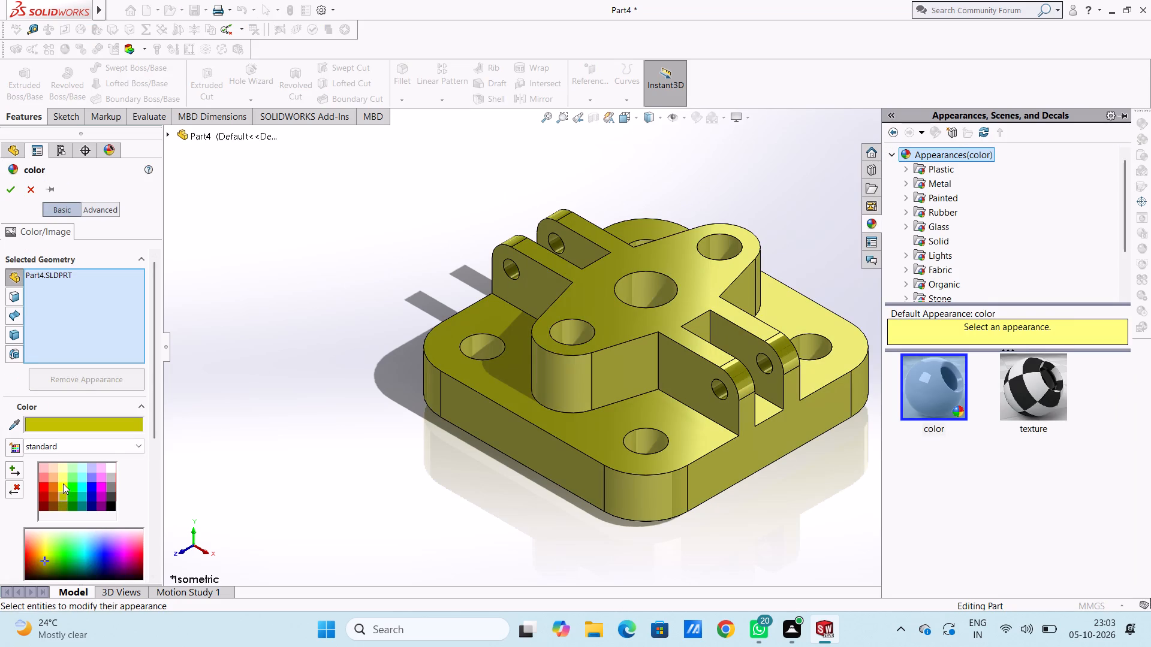
click(63, 483)
click(65, 476)
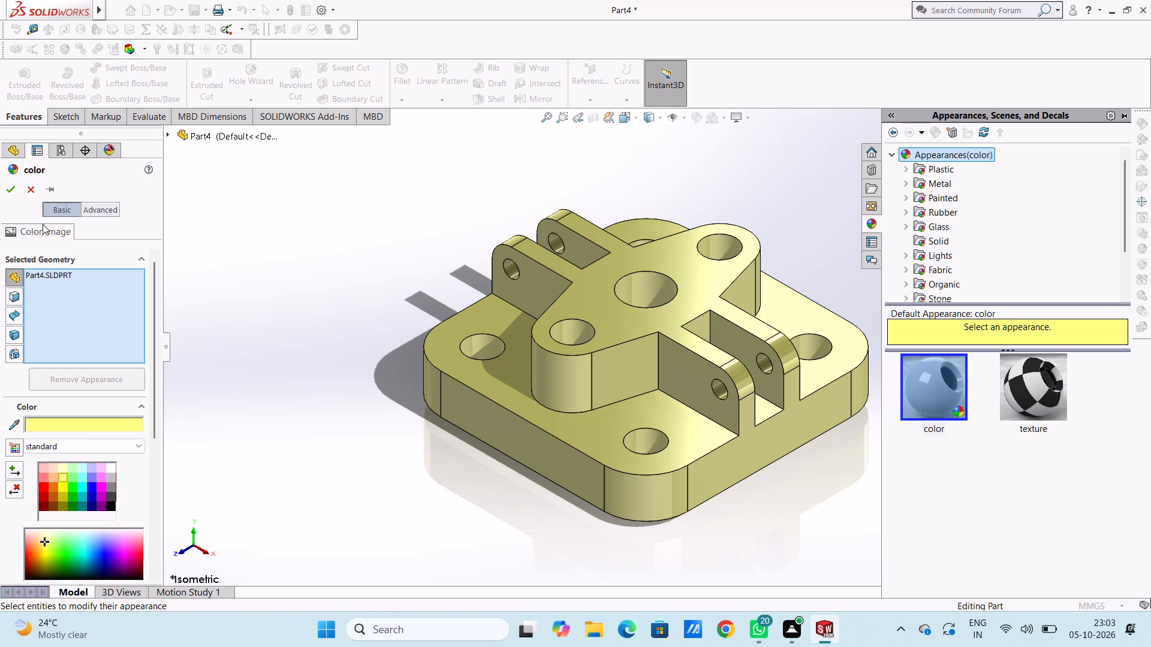
click(10, 188)
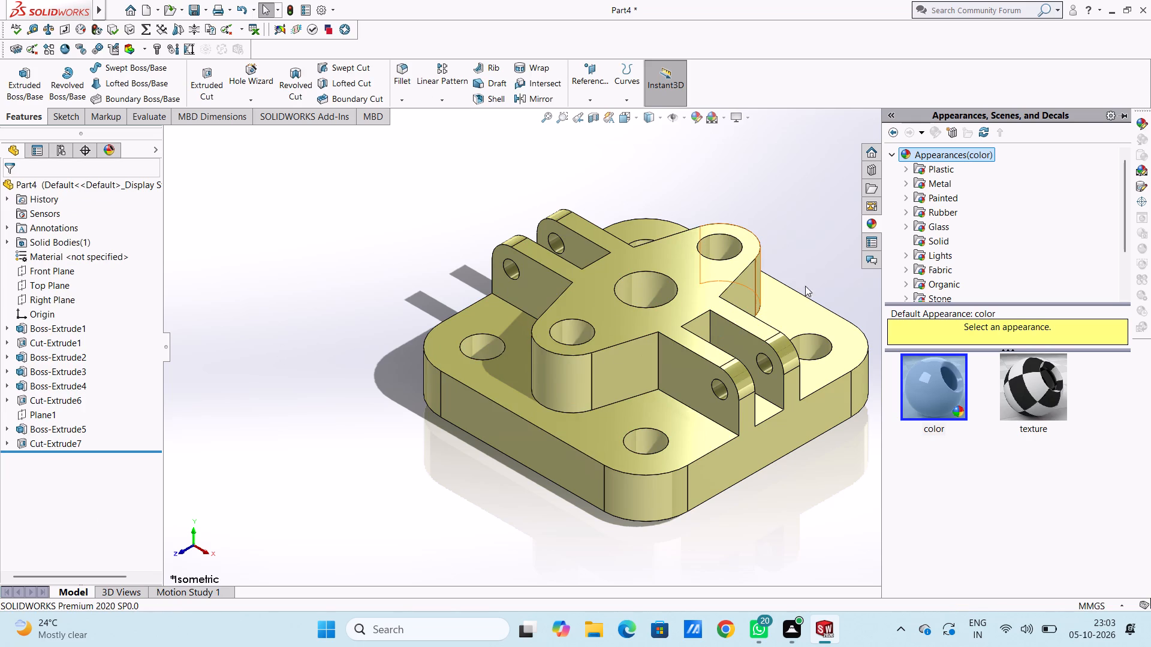
Apply the chromium plate metal appearance to the inner face of the base plate's front-right corner hole.
click(938, 179)
scroll(622, 438, down, 1)
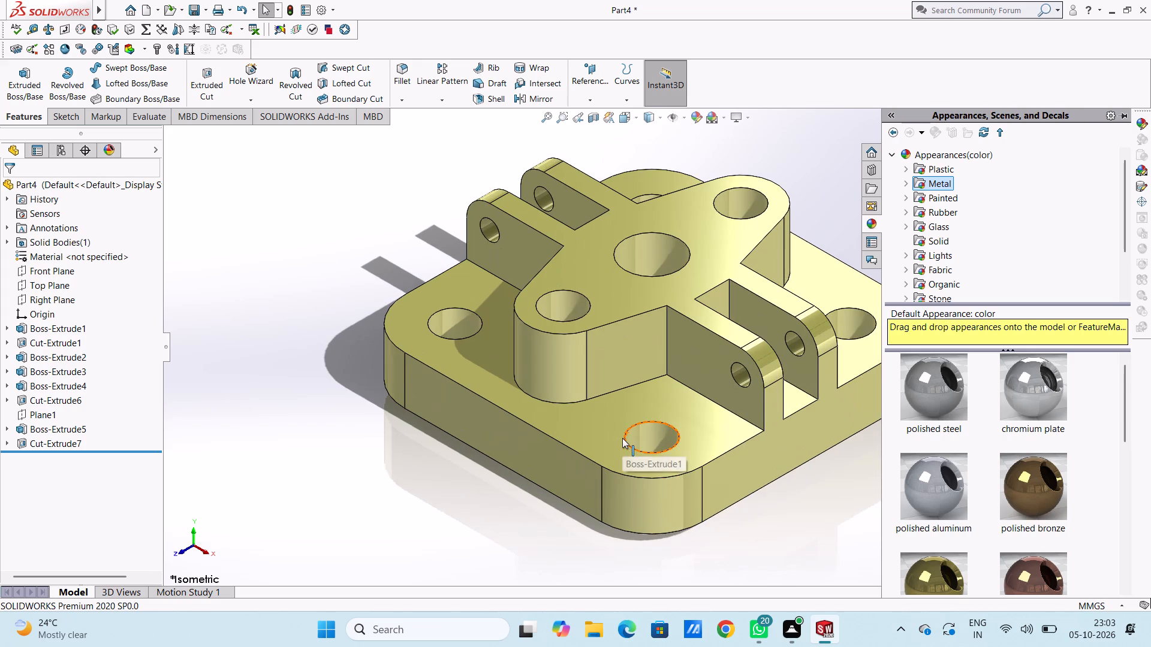
drag(1051, 383, 679, 426)
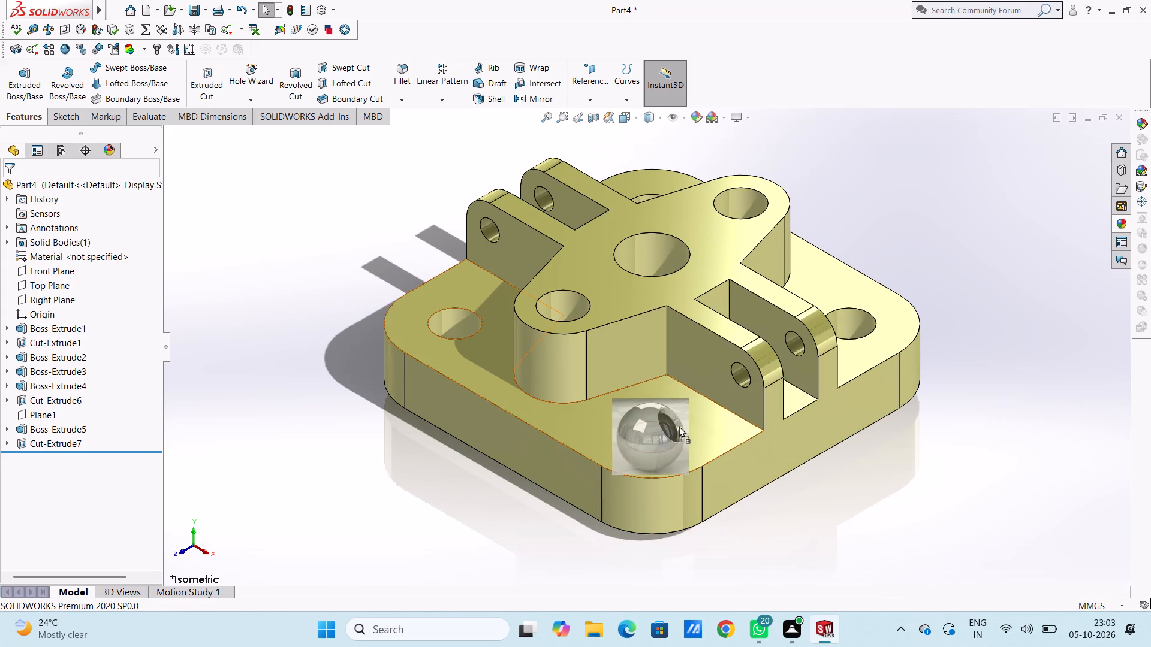
drag(679, 426, 668, 442)
click(668, 442)
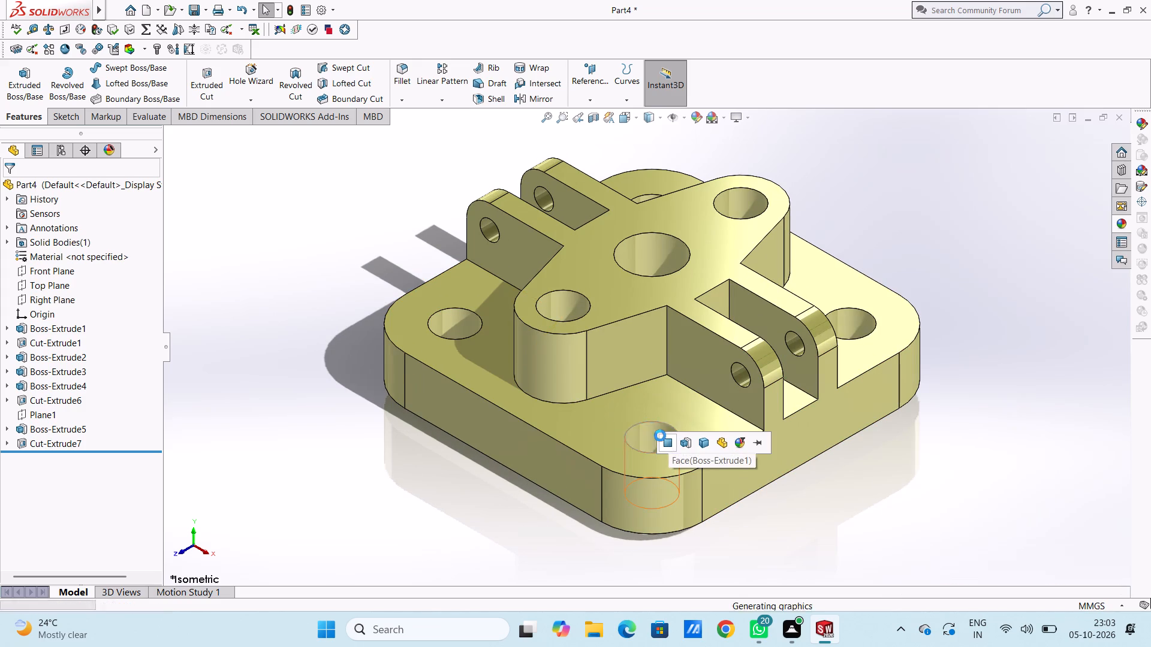
scroll(648, 416, down, 5)
scroll(969, 285, up, 4)
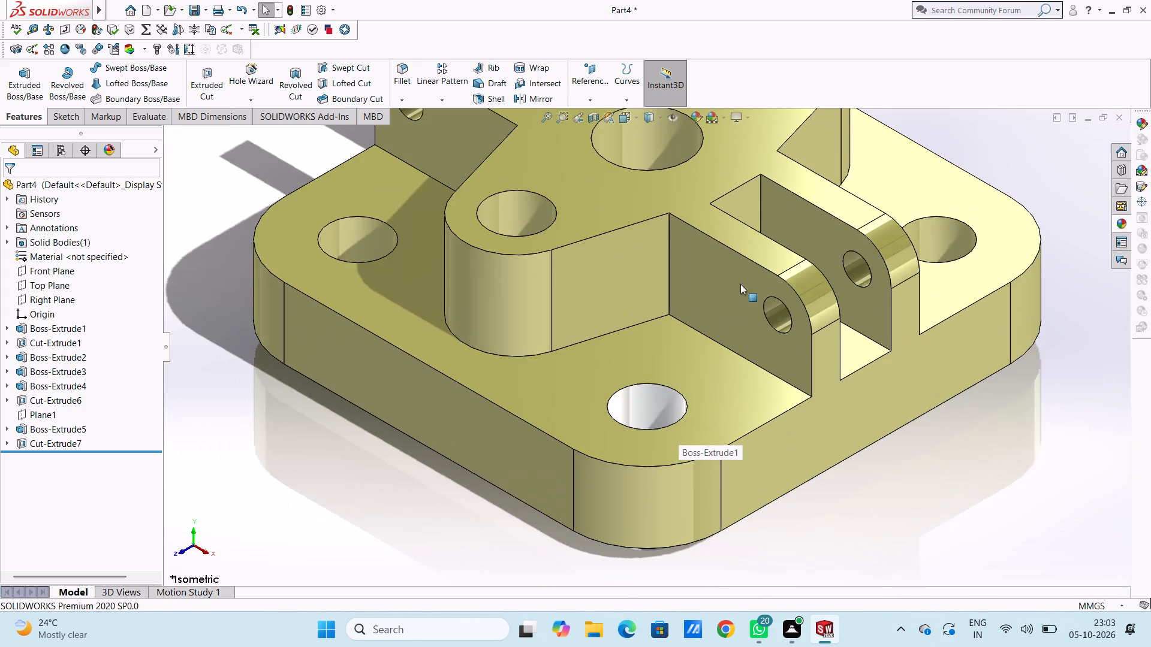
Apply the chromium plate appearance to the inner hole faces of both plates of the right slotted lug.
scroll(739, 284, down, 2)
click(1119, 222)
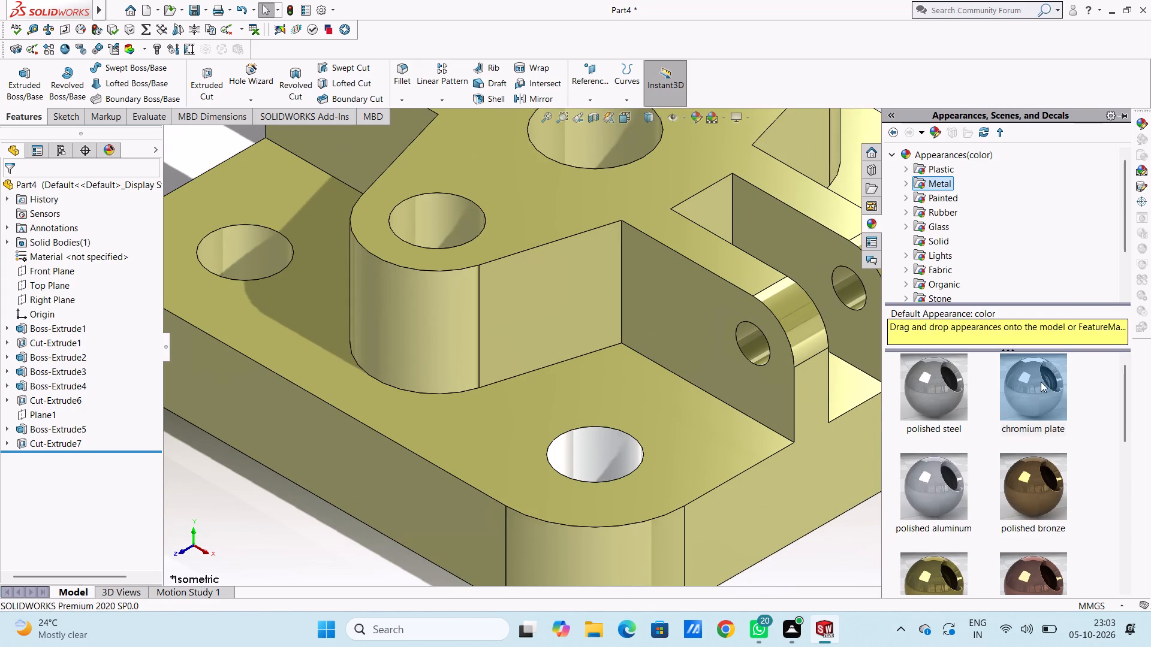
drag(1045, 373, 752, 329)
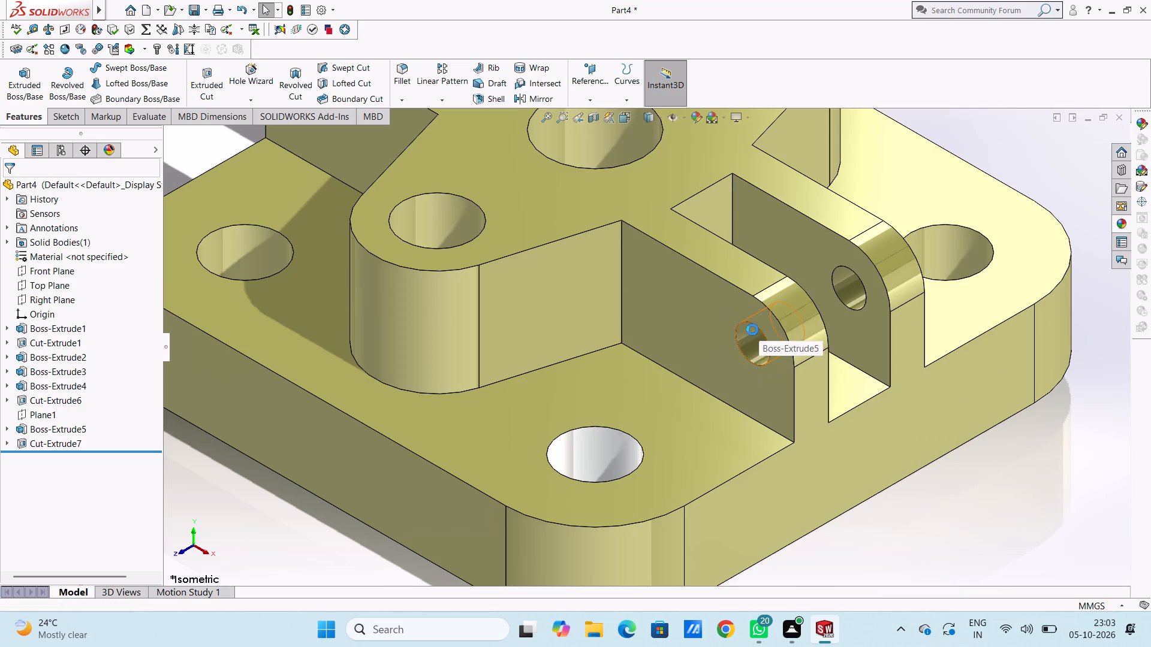
click(752, 329)
scroll(830, 297, down, 4)
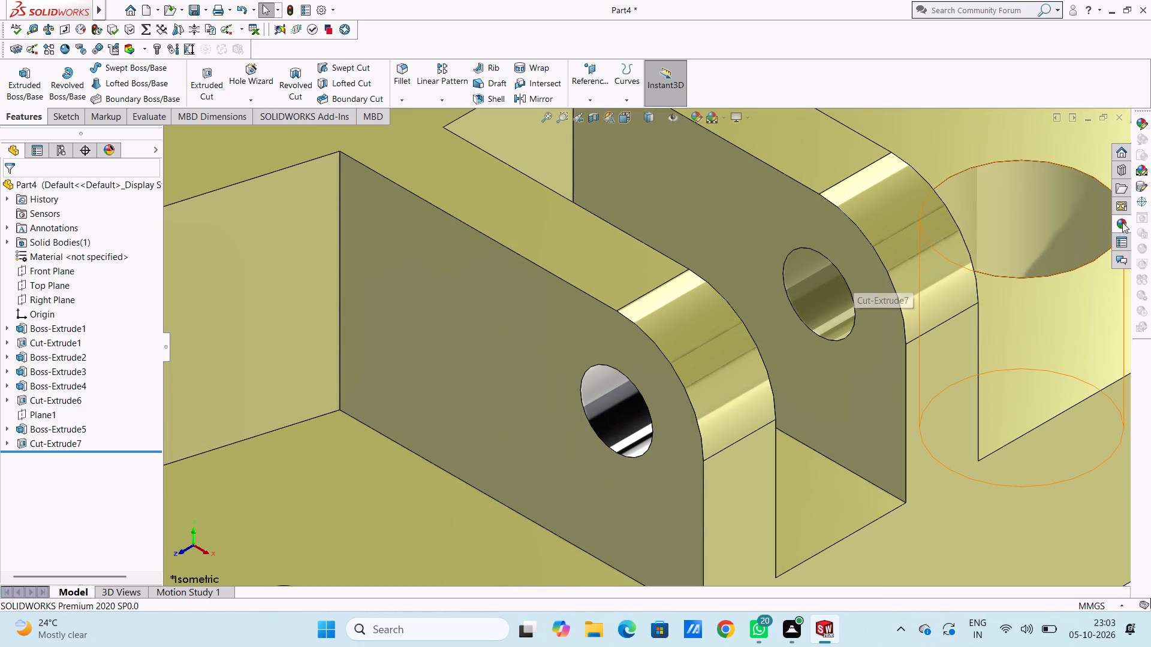
click(1123, 223)
drag(1044, 379, 830, 291)
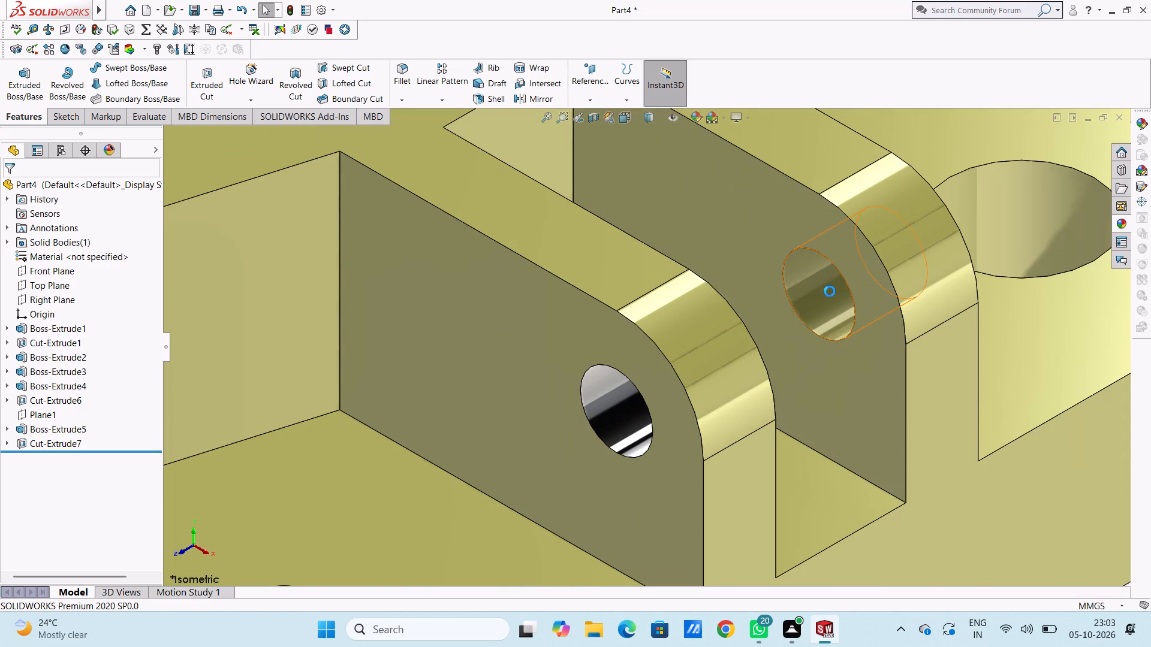
click(830, 291)
Apply the chromium plate appearance to the inner face of the base plate's back-right corner hole.
scroll(996, 246, up, 3)
scroll(825, 252, down, 5)
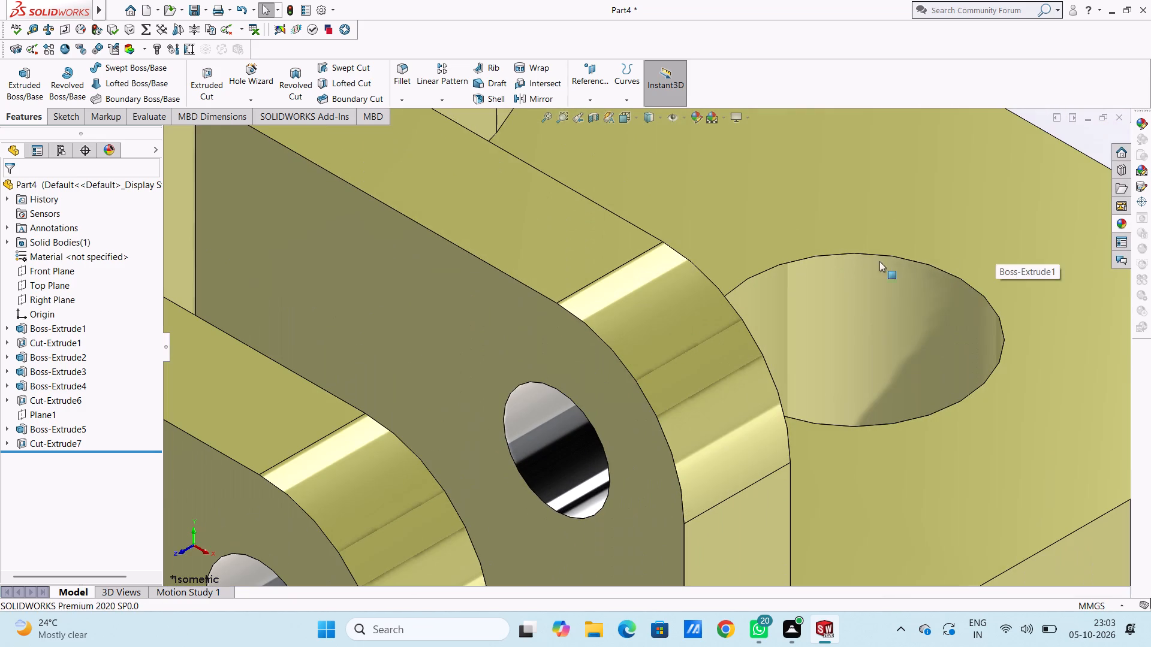
click(1114, 222)
drag(1054, 384, 847, 310)
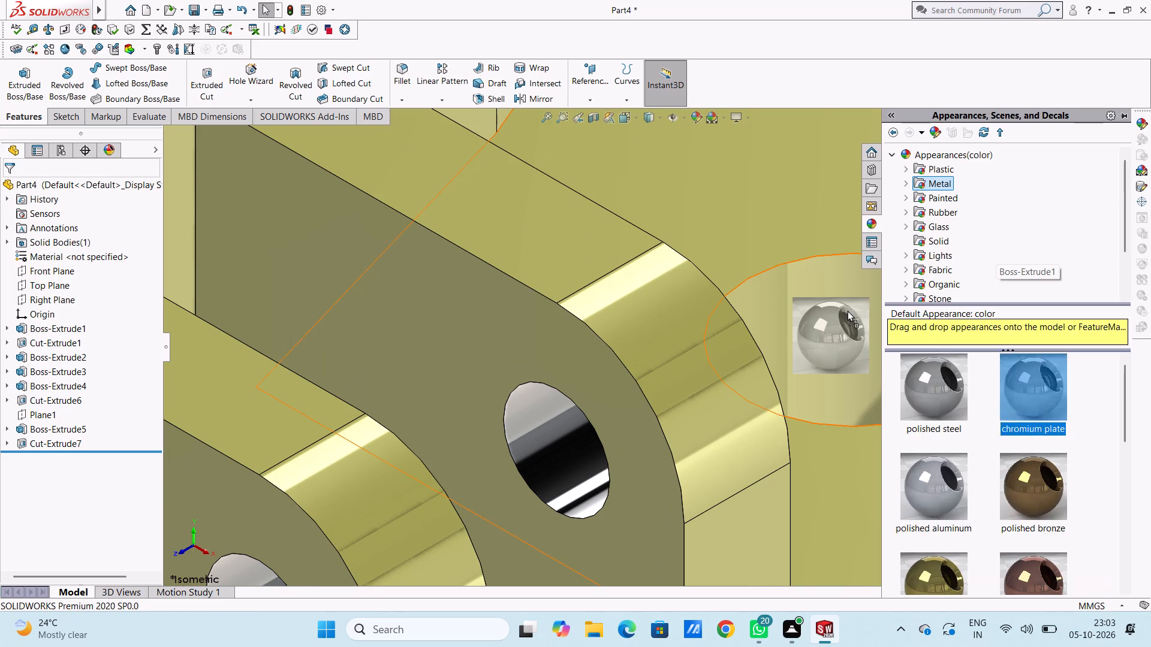
drag(847, 310, 848, 310)
click(848, 310)
Apply the chromium plate appearance to the inner face of the base plate's front-left corner hole.
scroll(837, 332, up, 5)
scroll(611, 338, up, 5)
scroll(430, 409, down, 3)
scroll(371, 280, up, 3)
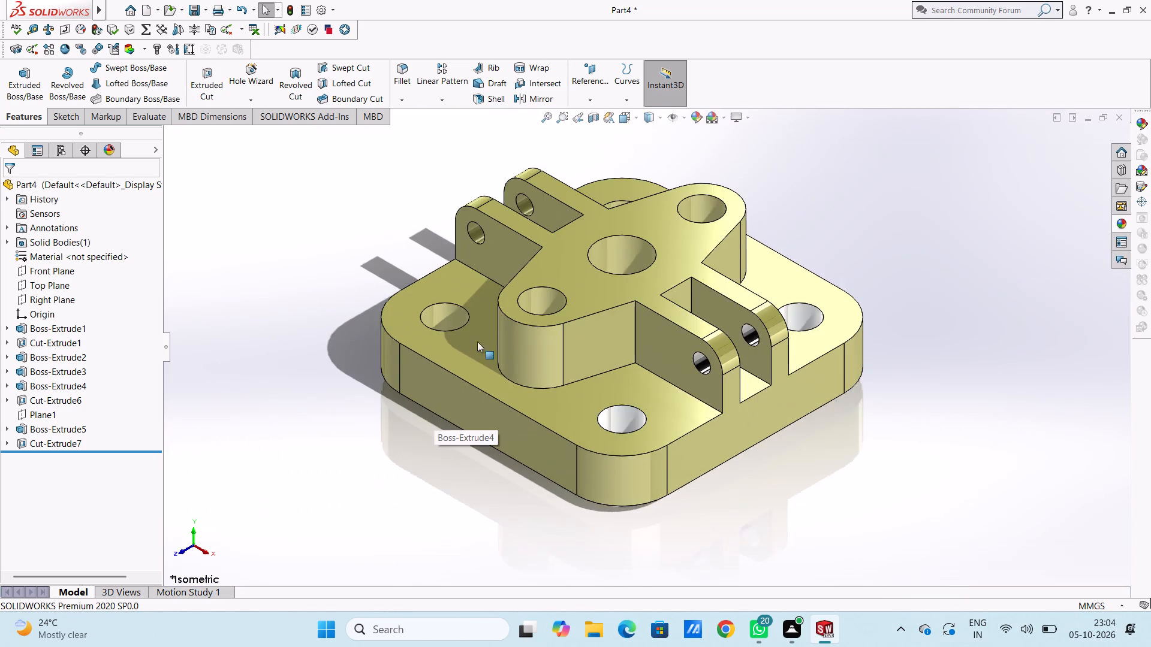
scroll(487, 331, down, 5)
scroll(447, 301, down, 4)
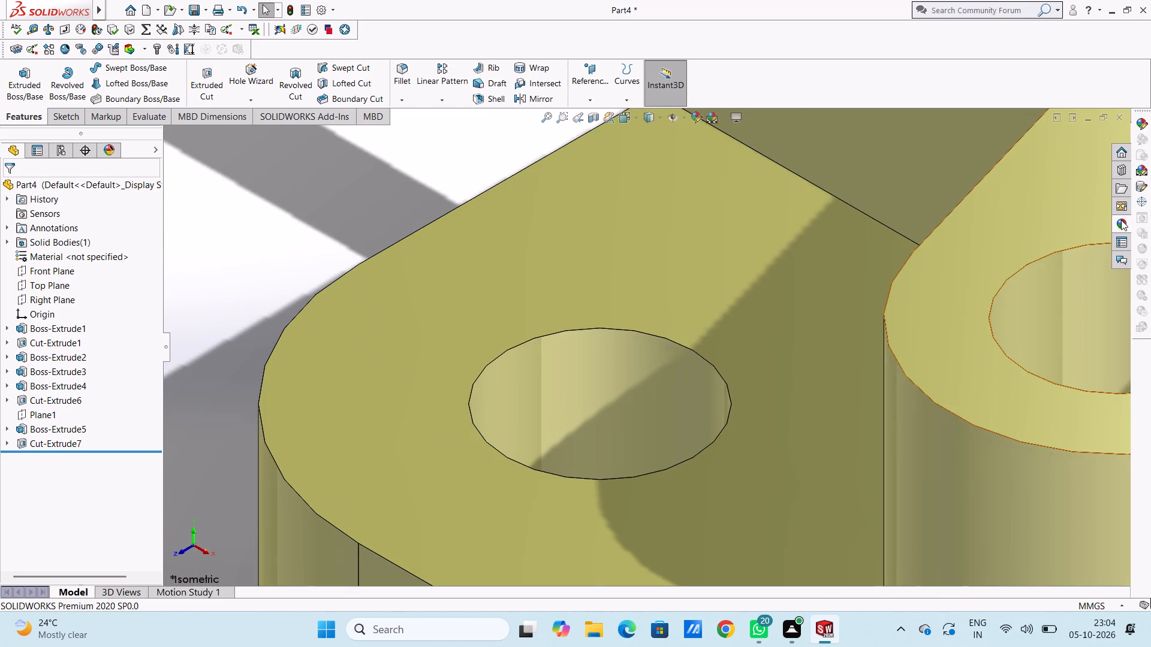
click(1121, 219)
drag(1042, 377, 663, 400)
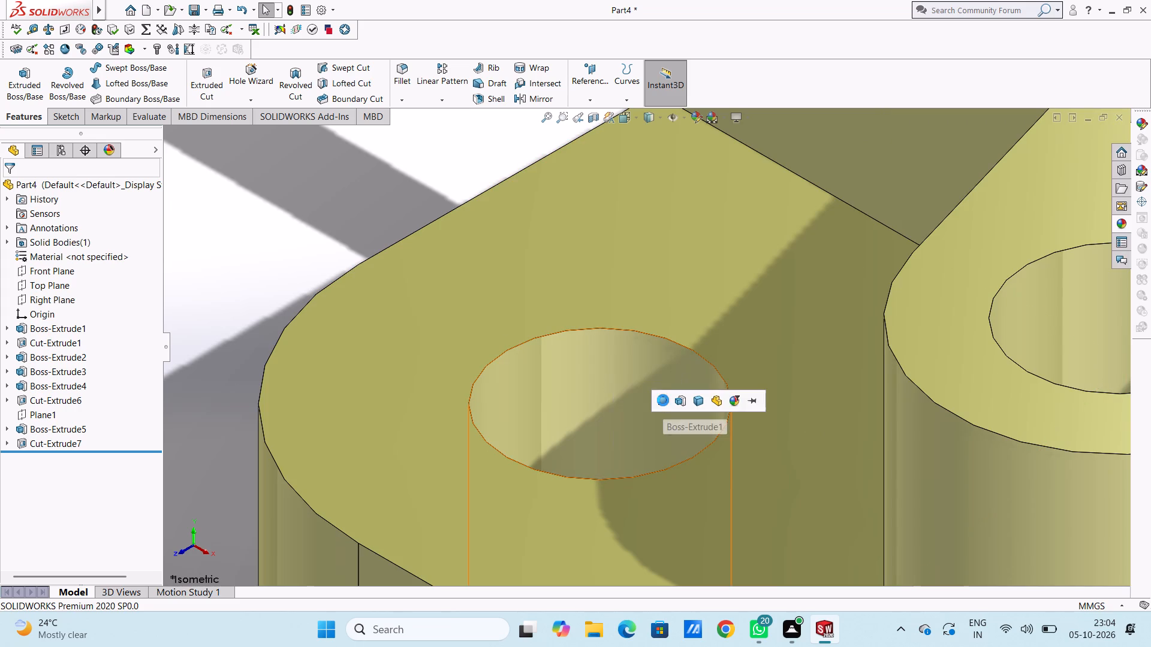
click(663, 400)
Apply the chromium plate appearance to the inner face of the raised flange's front hole.
scroll(815, 371, up, 5)
scroll(860, 321, down, 4)
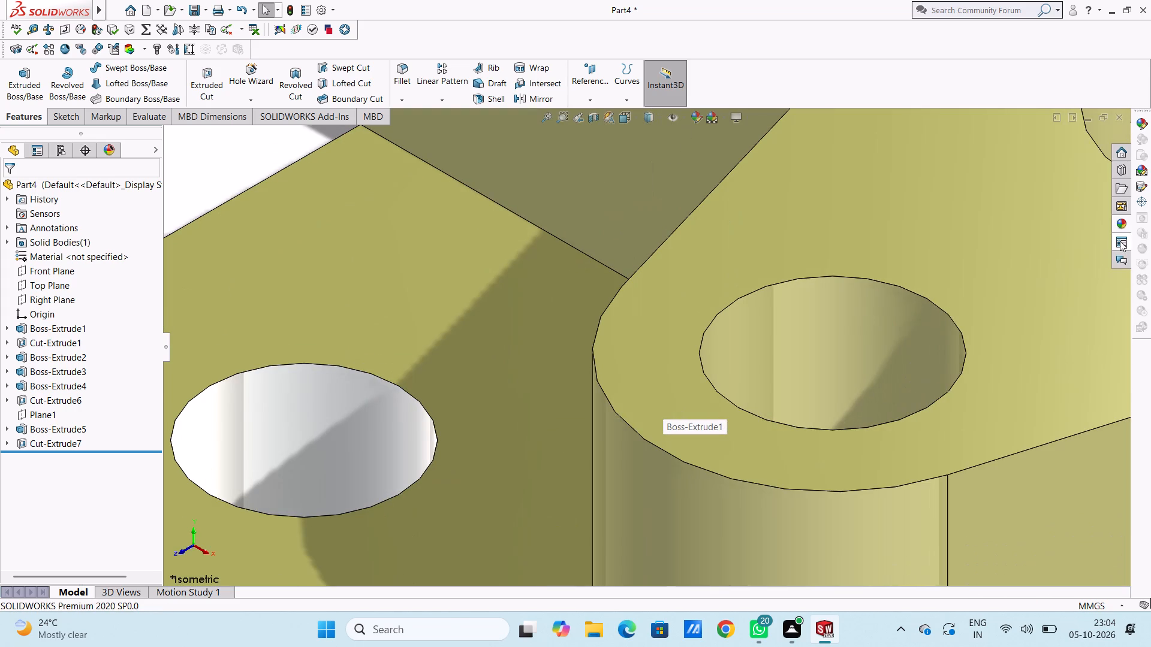
click(1123, 222)
drag(1040, 384, 858, 364)
click(858, 364)
Apply the chromium plate appearance to the inner face of the large central bore.
scroll(909, 328, up, 6)
scroll(886, 246, up, 5)
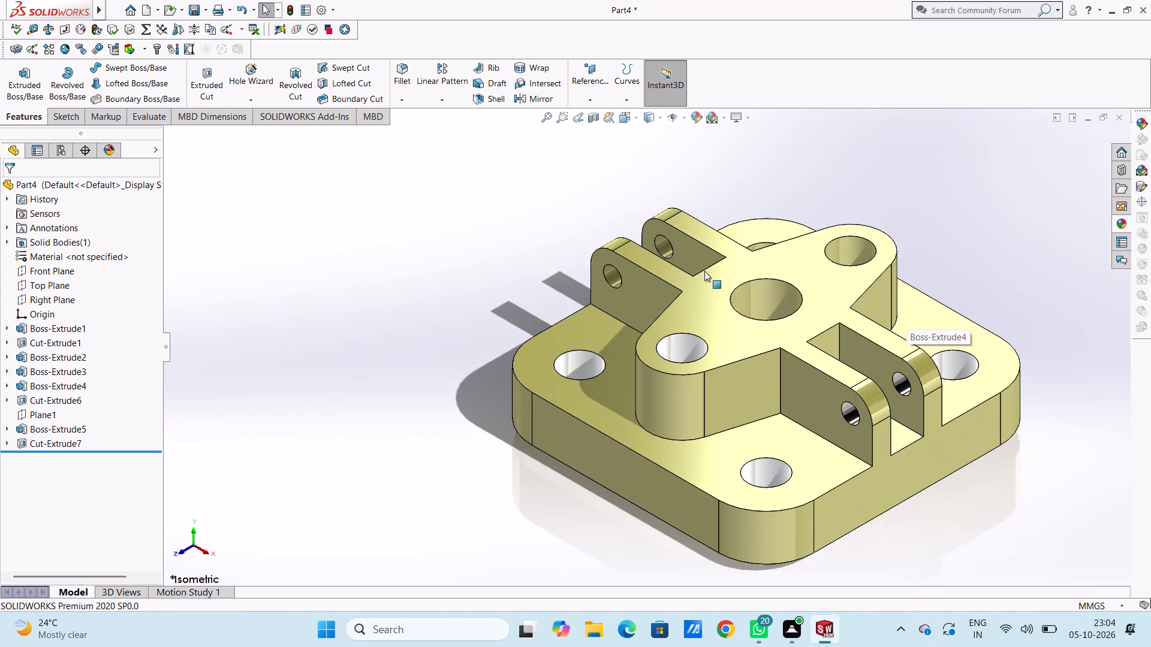
scroll(707, 294, down, 6)
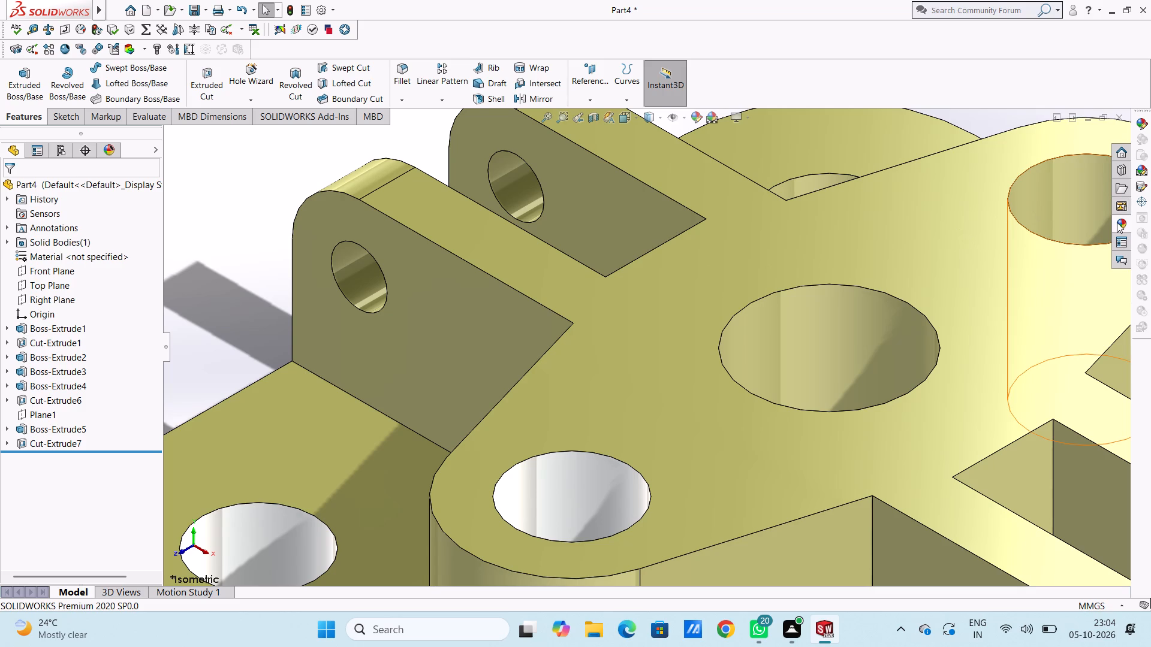
click(1117, 223)
drag(1054, 384, 826, 334)
click(826, 334)
Apply the chromium plate appearance to the inner face of the raised flange's rear hole.
scroll(922, 286, up, 4)
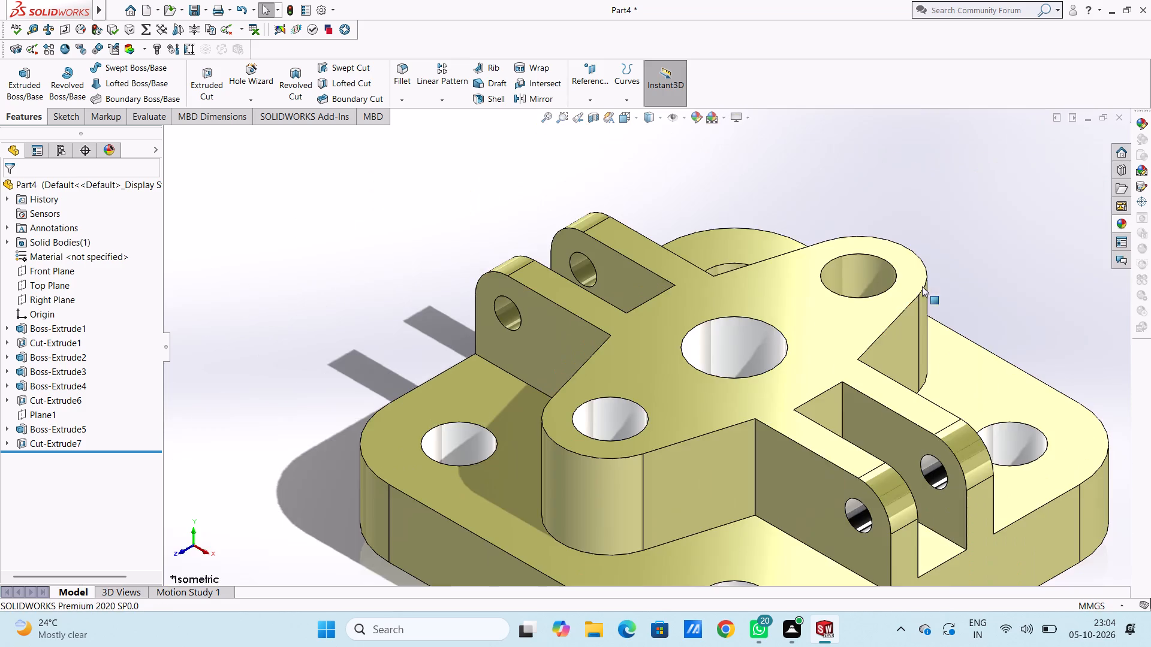
scroll(791, 271, down, 7)
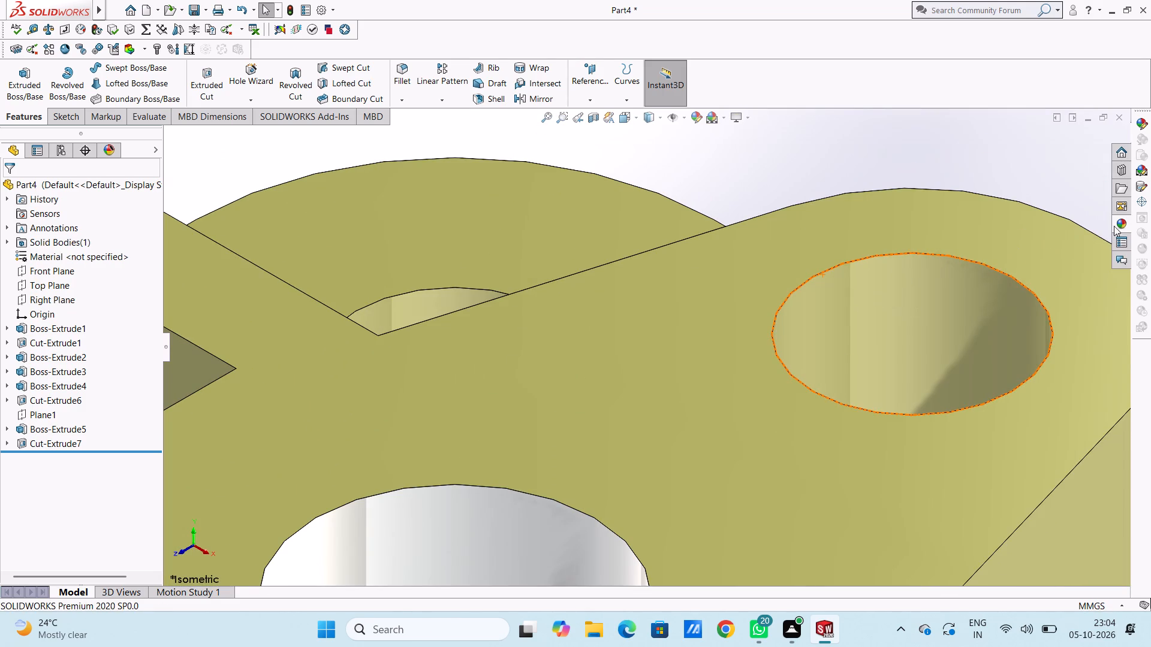
click(1121, 226)
drag(1054, 382, 863, 344)
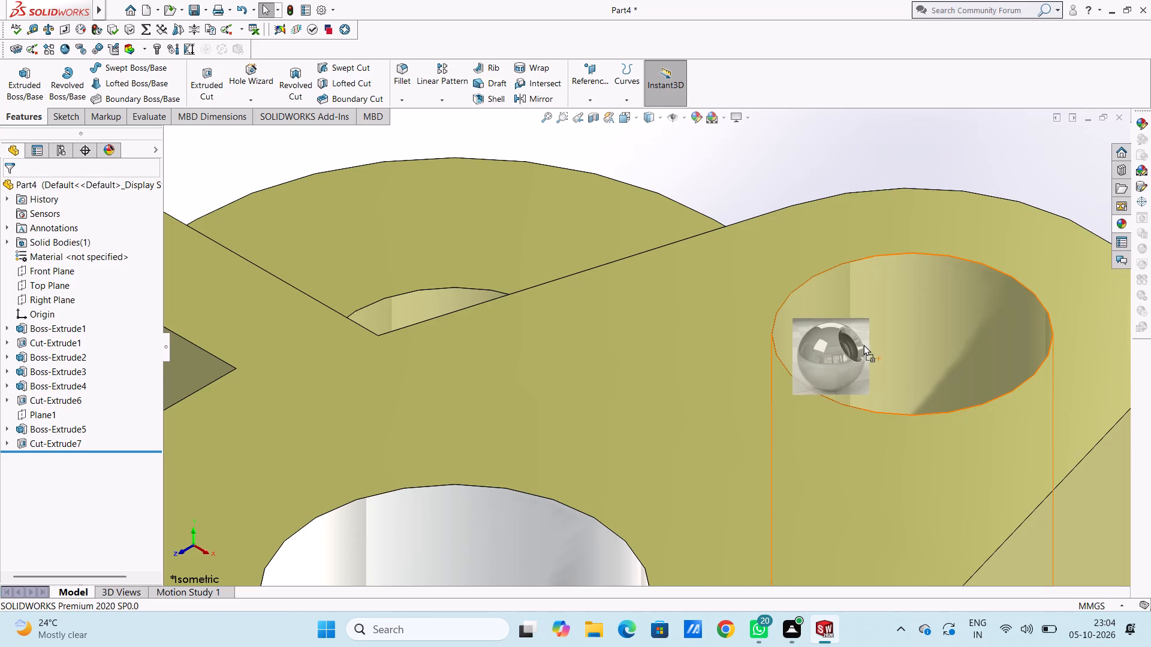
drag(863, 344, 891, 326)
click(891, 325)
Apply the chromium plate appearance to the inner hole face in the front plate of the left slotted lug.
scroll(886, 335, up, 5)
scroll(686, 401, up, 4)
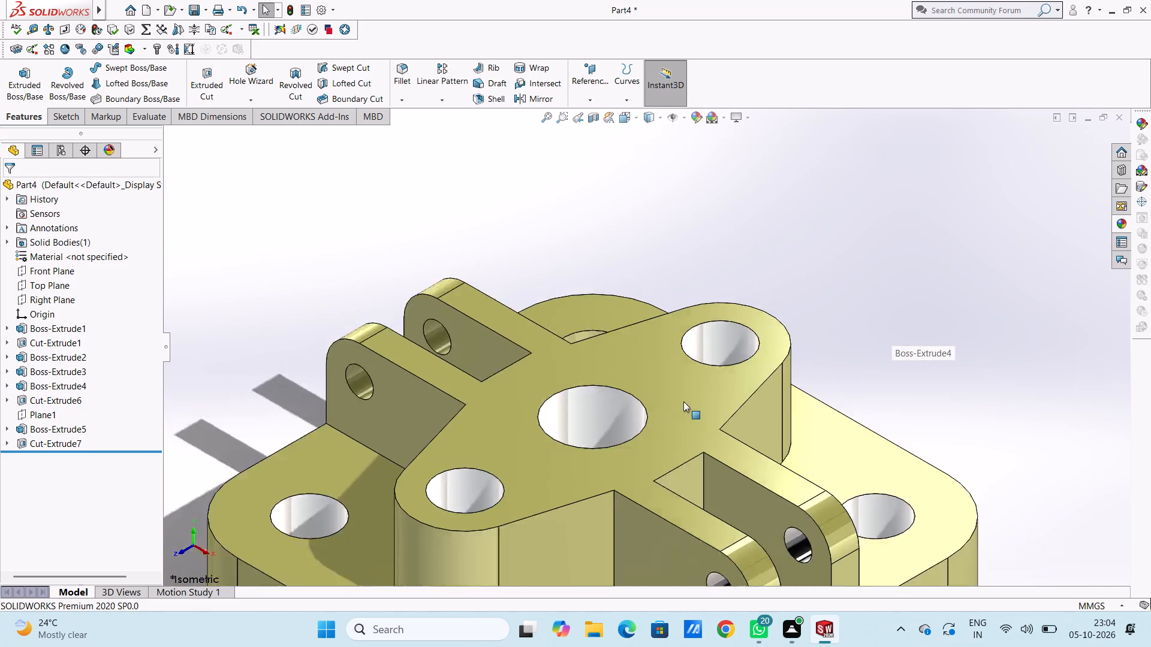
scroll(683, 401, up, 2)
scroll(508, 391, down, 3)
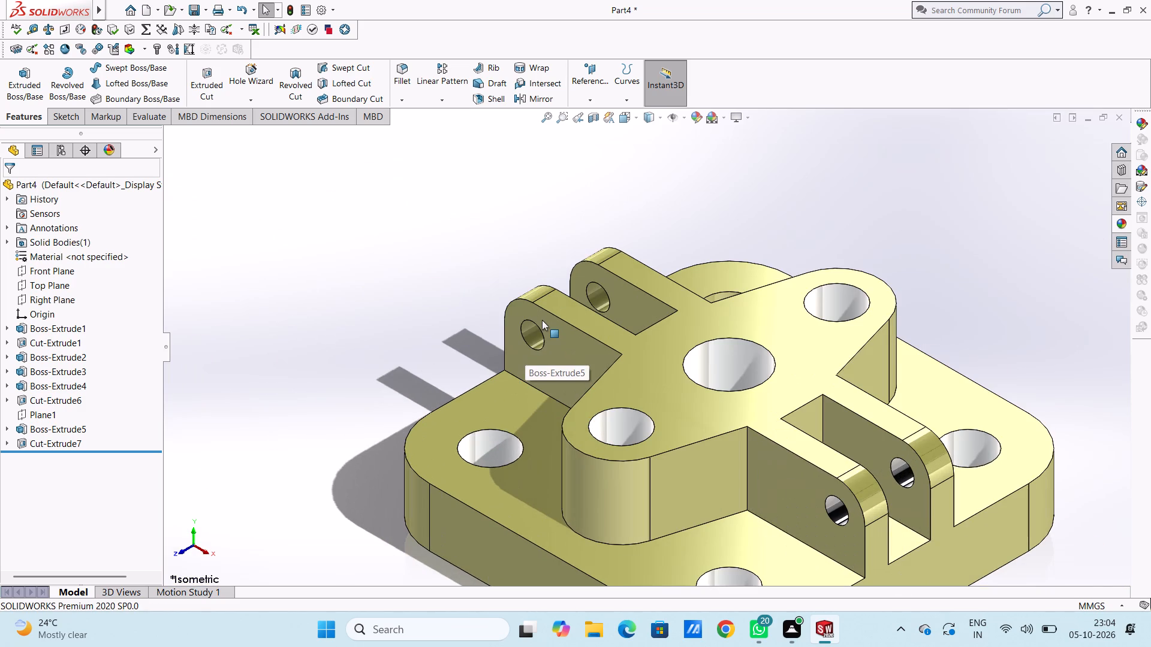
scroll(542, 320, down, 7)
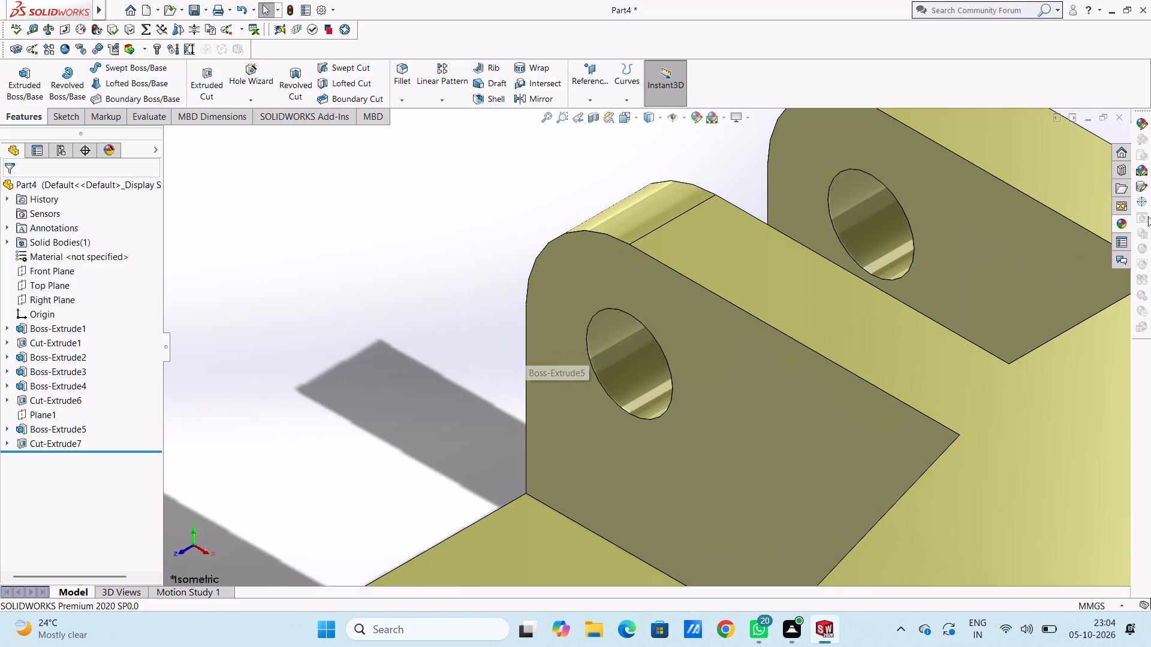
click(1121, 222)
drag(1037, 377, 1020, 377)
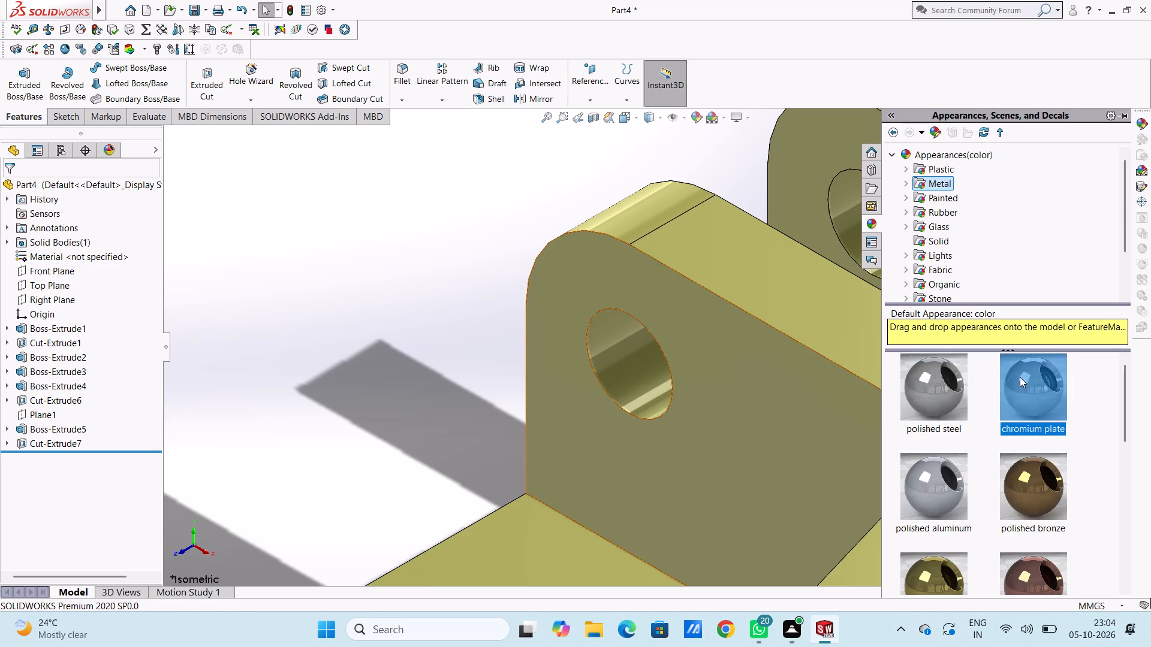
drag(1020, 377, 638, 366)
click(637, 365)
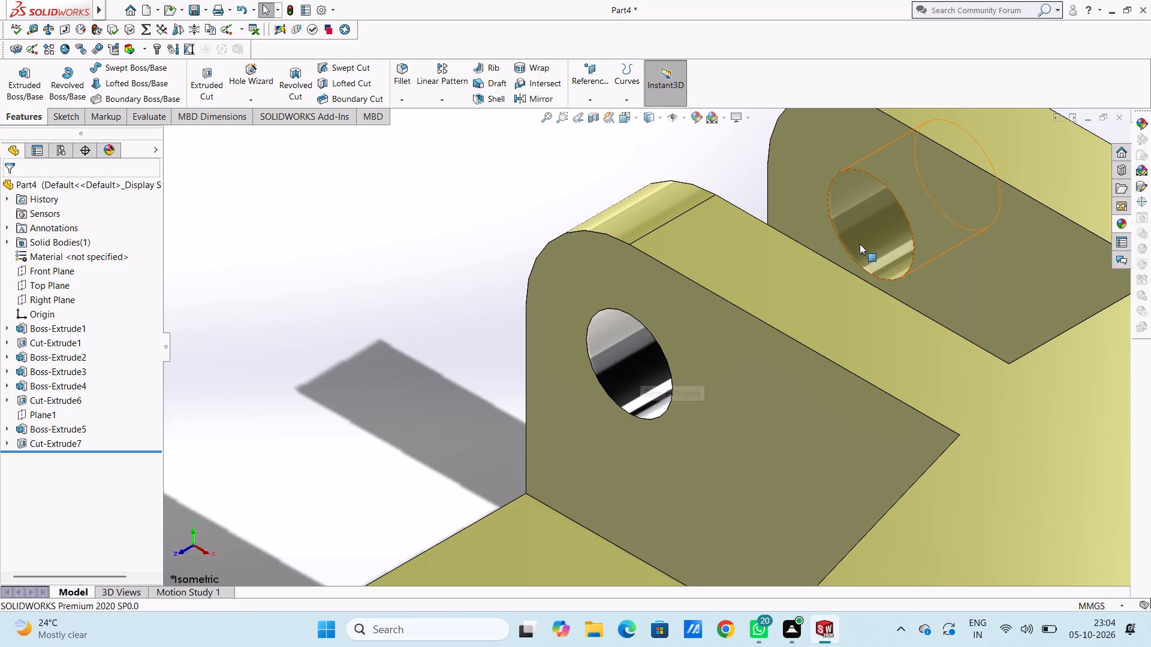
Apply the chromium plate appearance to the inner hole face in the rear plate of the left slotted lug.
scroll(860, 244, up, 3)
scroll(712, 258, down, 4)
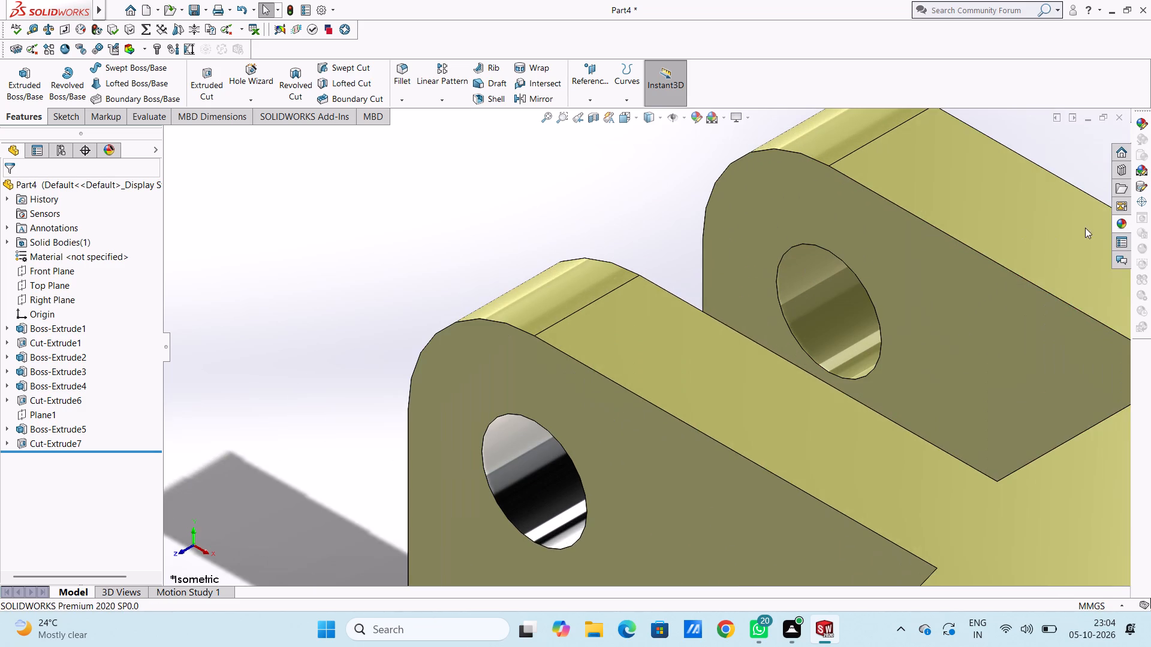
click(1120, 223)
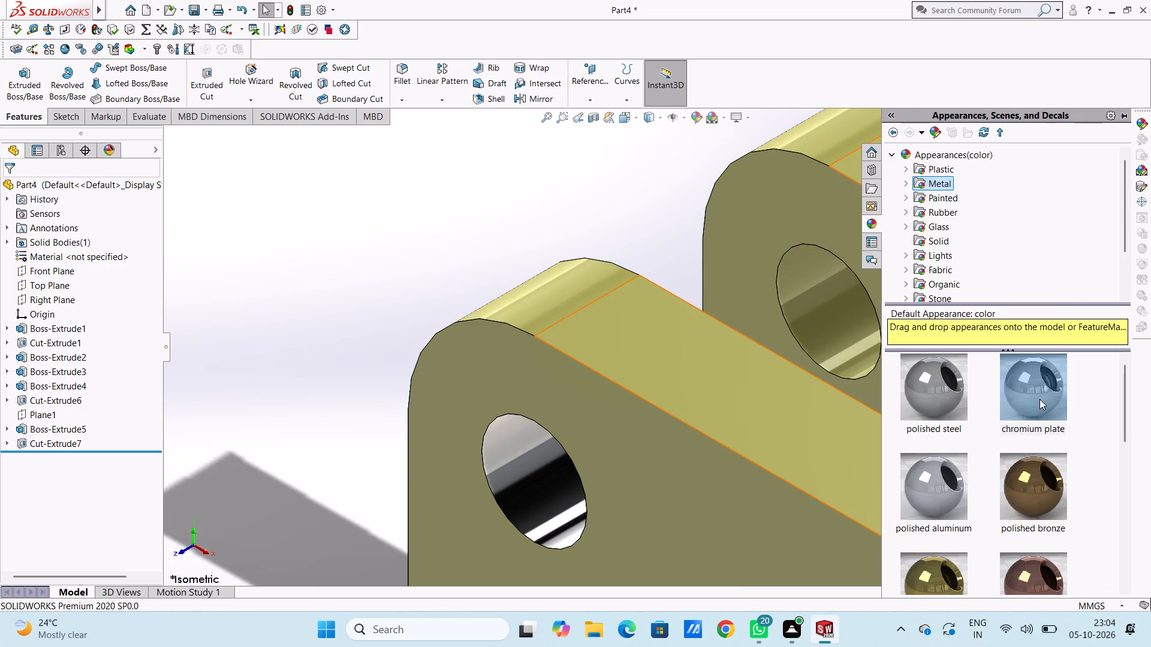
drag(1039, 399, 838, 325)
click(838, 325)
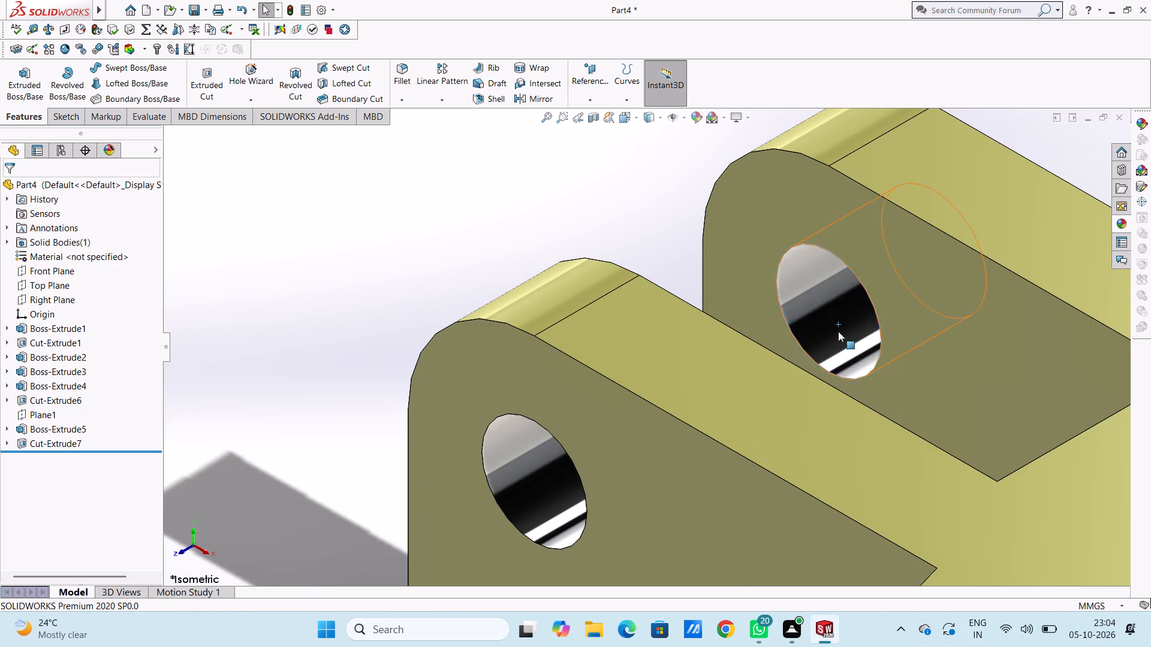
Apply the chromium plate appearance to the inner face of the base plate's rear corner hole, behind the raised flange.
scroll(838, 332, up, 10)
middle_drag(871, 259, 878, 394)
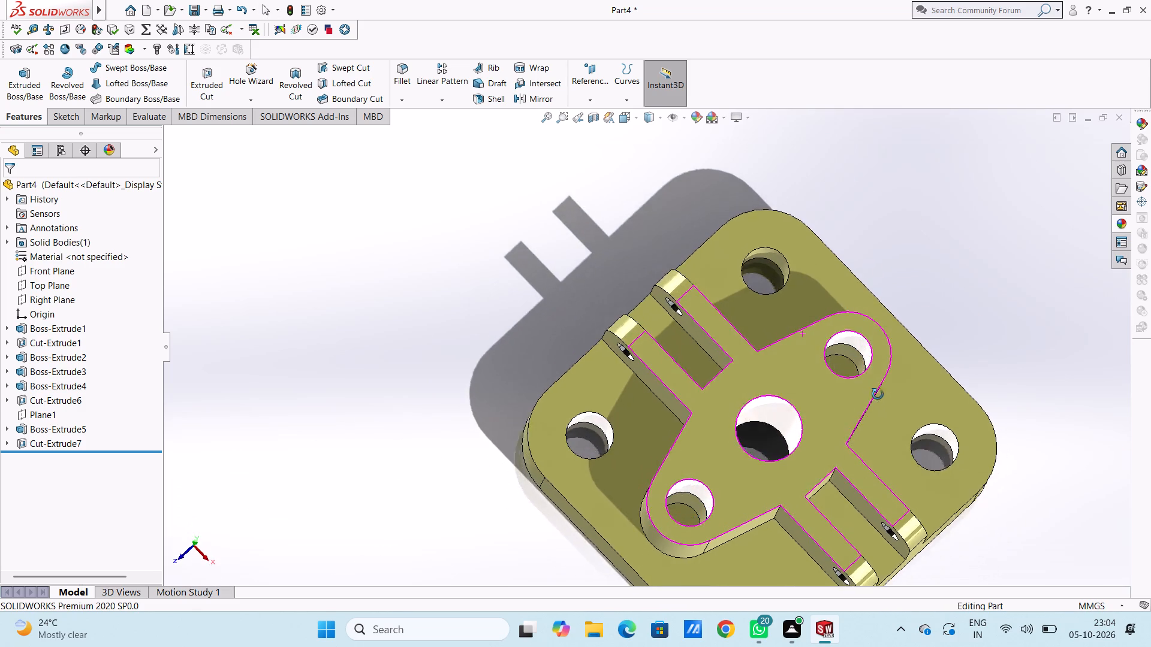
middle_drag(878, 394, 873, 429)
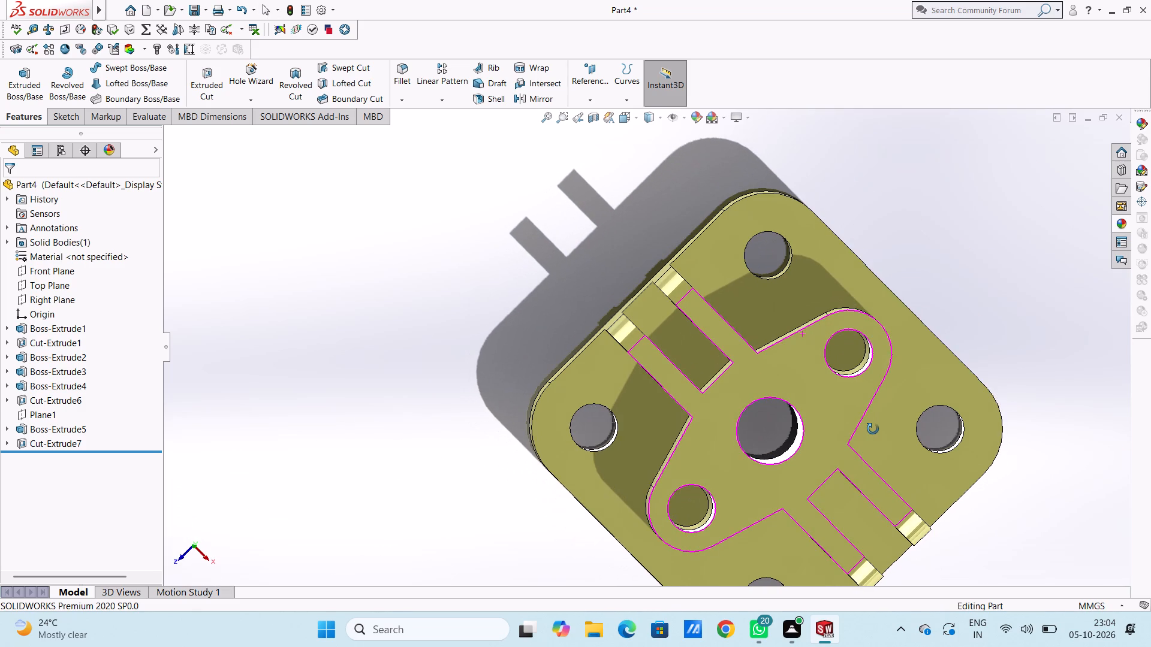
middle_drag(873, 429, 859, 430)
scroll(775, 259, down, 6)
middle_click(787, 270)
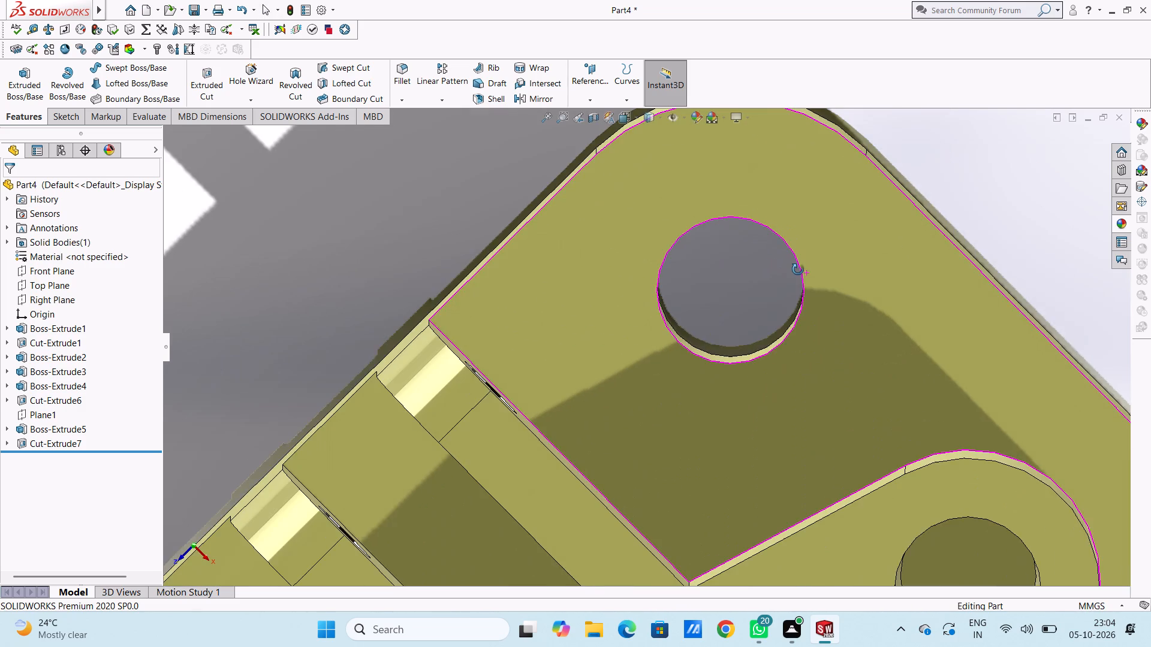
middle_click(770, 258)
scroll(673, 264, down, 5)
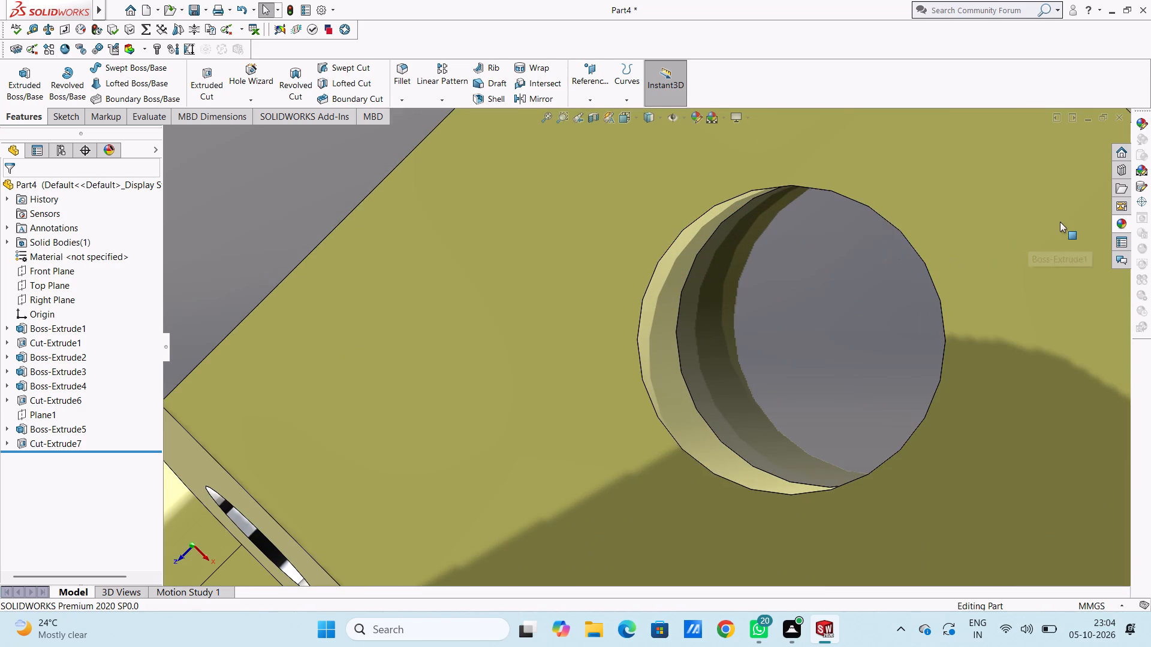
click(1120, 222)
drag(1047, 389, 1042, 386)
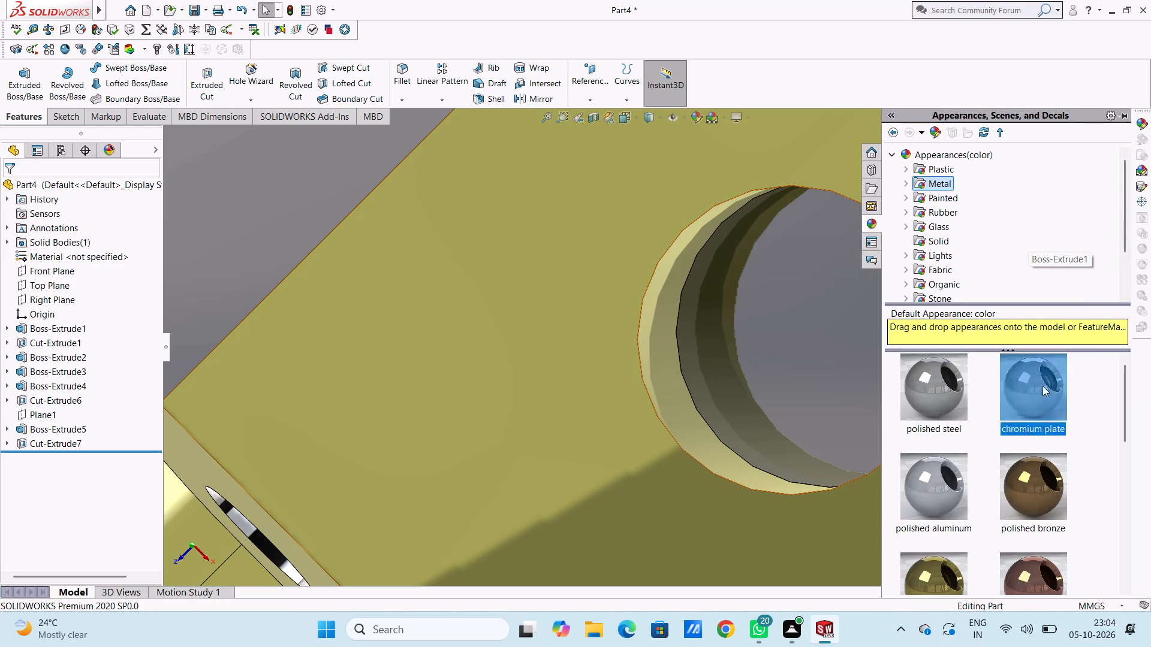
drag(1042, 386, 649, 324)
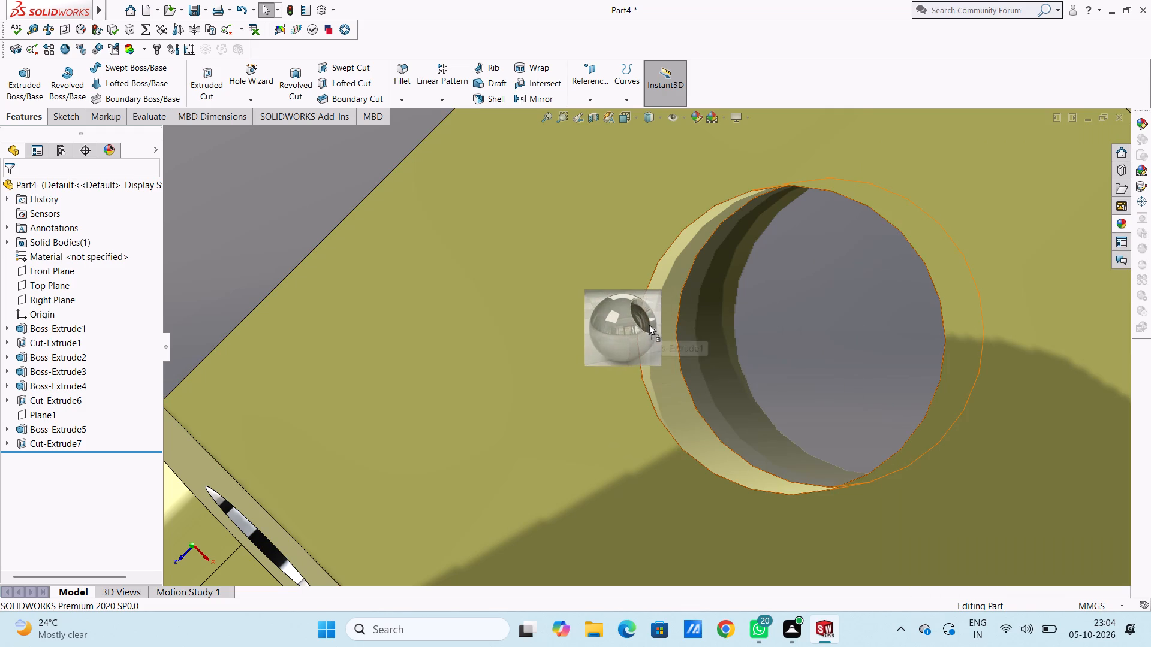
drag(649, 324, 652, 326)
click(652, 326)
Examine the part from the sides, underside and top to check the hole faces for missing chromium plate.
scroll(827, 365, up, 6)
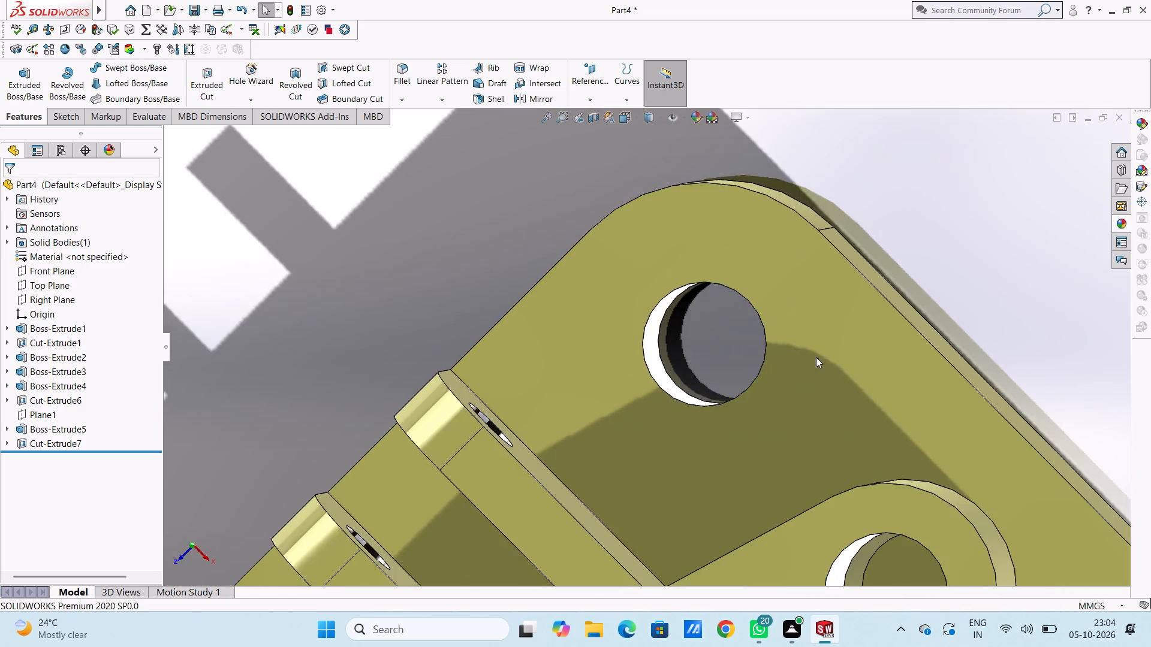
scroll(813, 360, up, 5)
scroll(811, 410, up, 5)
middle_drag(844, 415, 762, 473)
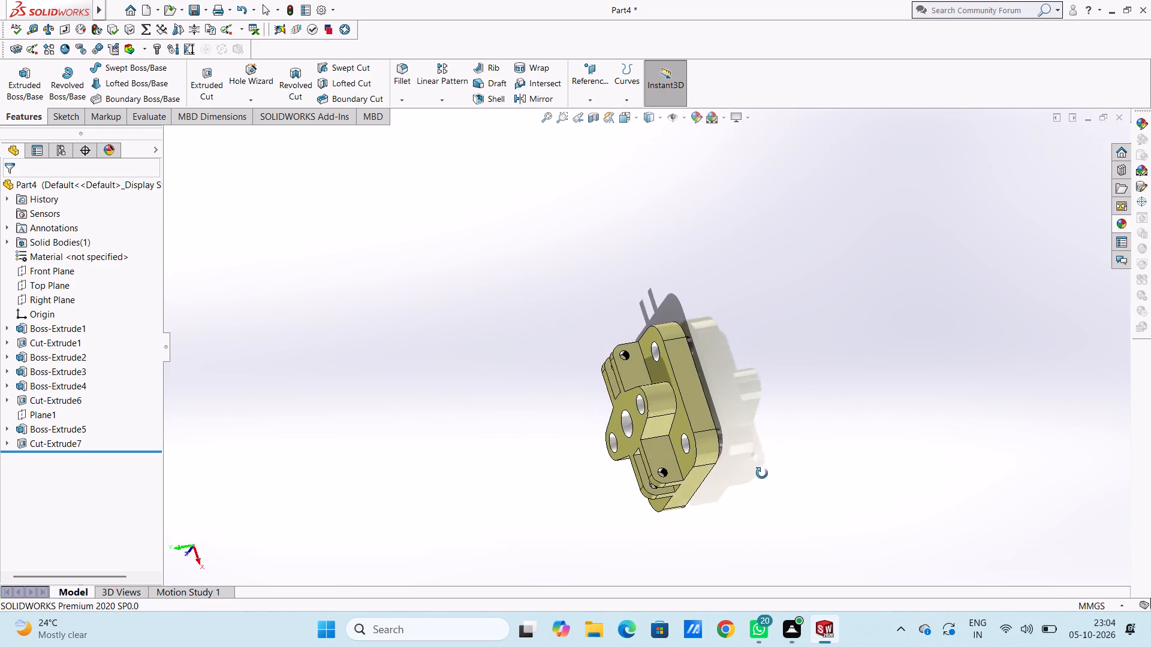
middle_drag(762, 473, 808, 265)
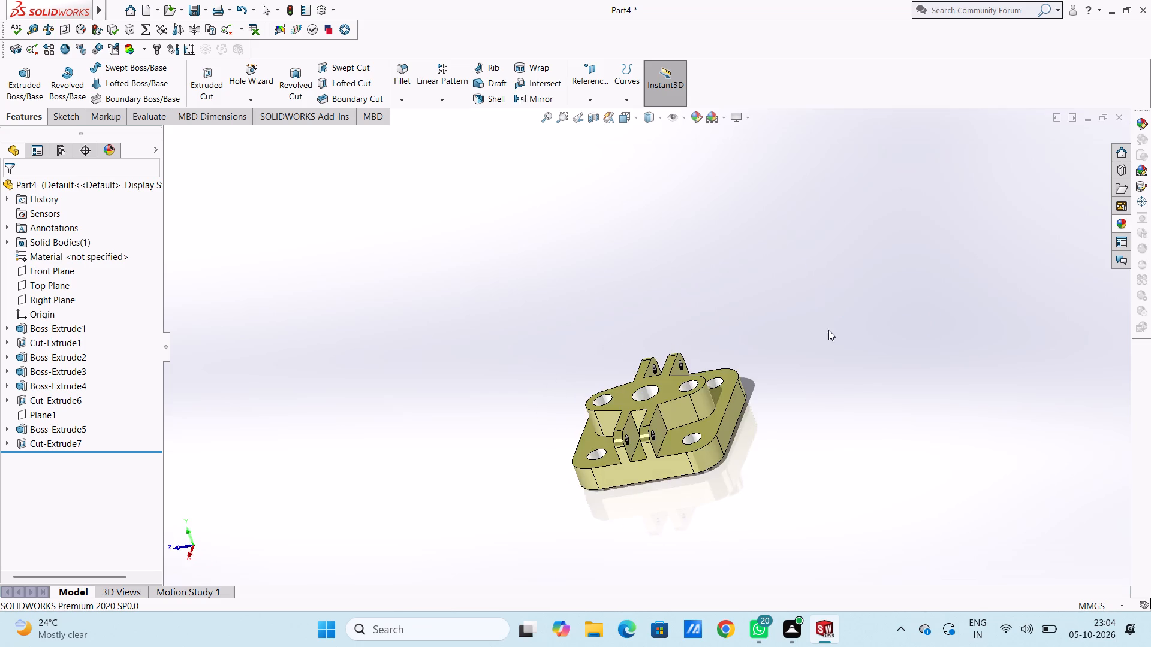
middle_drag(879, 484, 805, 245)
middle_drag(936, 521, 903, 400)
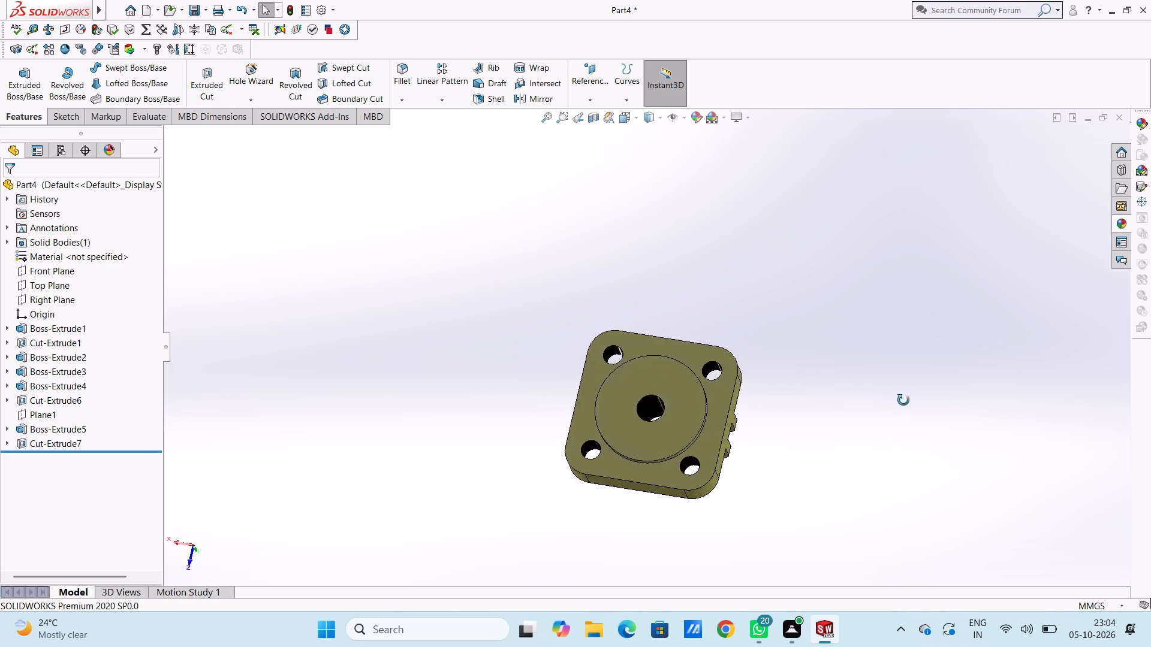
middle_drag(903, 400, 939, 514)
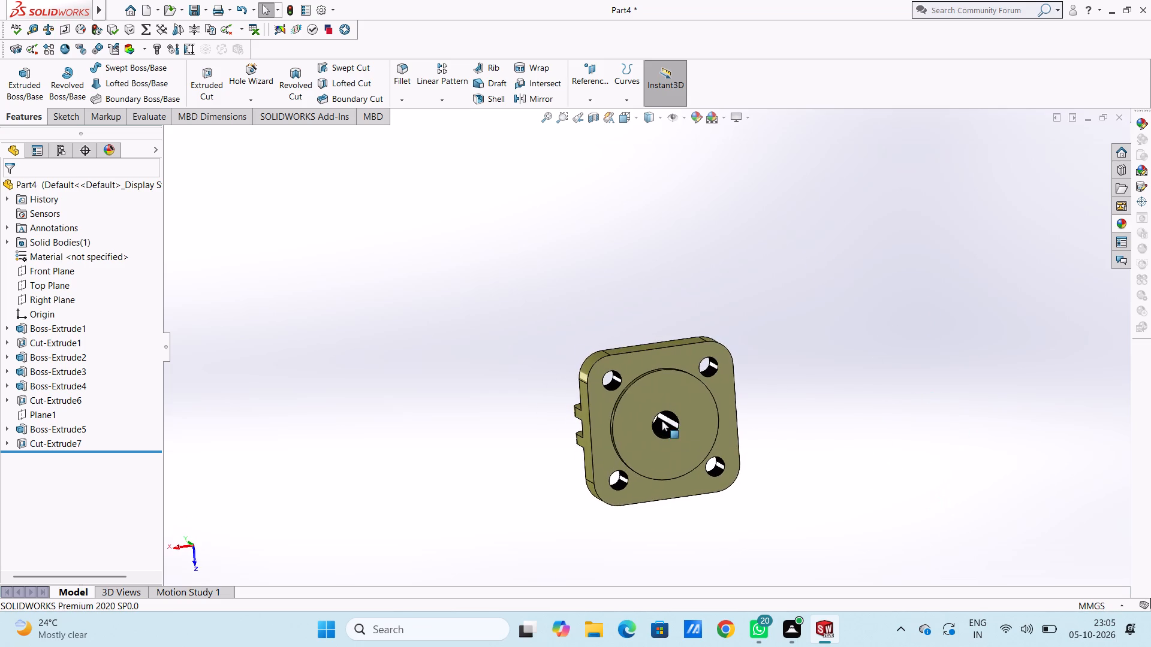
scroll(662, 421, down, 5)
middle_drag(963, 361, 1031, 404)
middle_drag(924, 394, 958, 391)
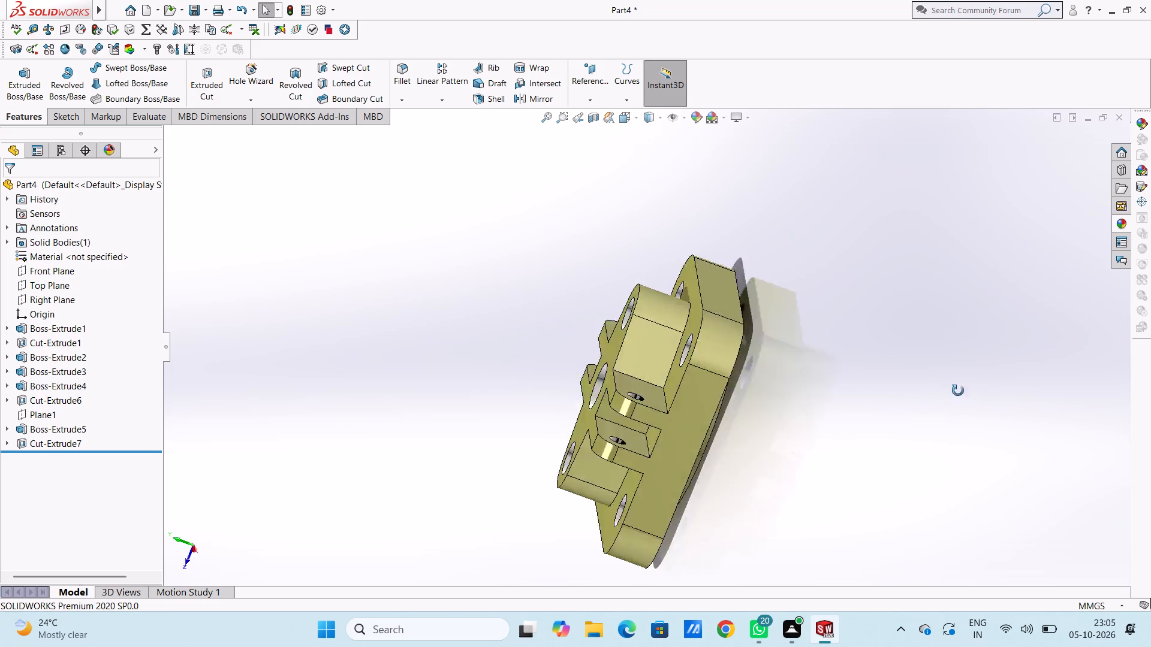
middle_drag(958, 391, 989, 385)
middle_drag(975, 388, 1029, 454)
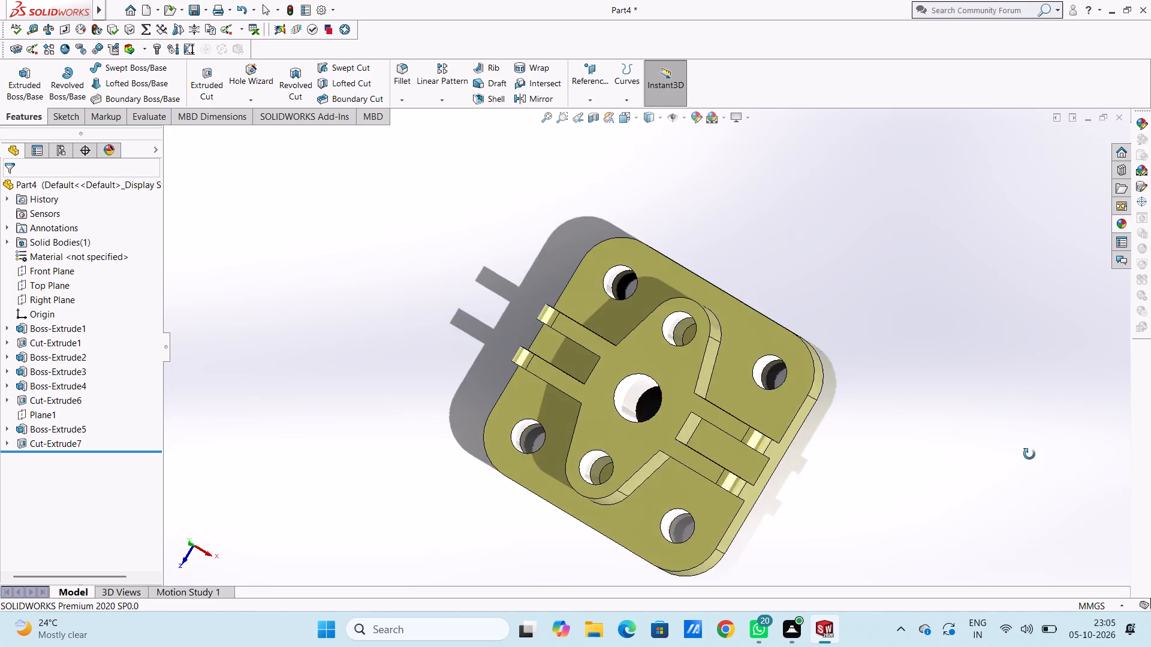
middle_drag(1029, 454, 1045, 467)
Apply the chromium plate appearance to the remaining yellow lower inner face of the raised flange's rear hole.
scroll(1025, 456, down, 1)
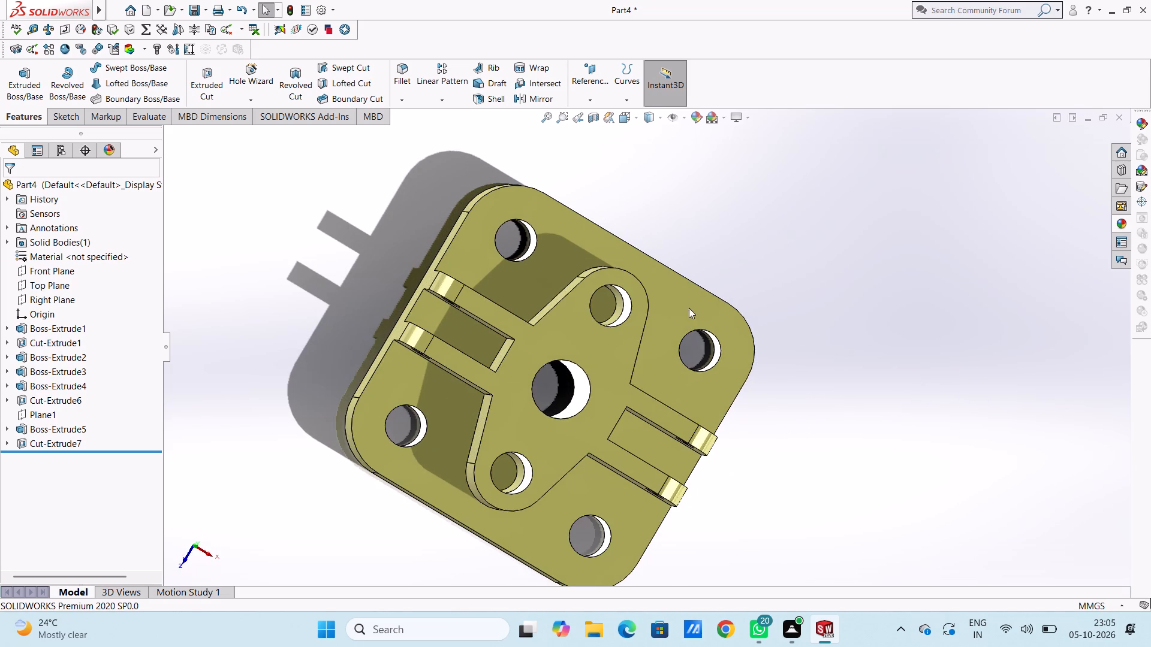
scroll(583, 317, down, 5)
middle_drag(679, 306, 692, 314)
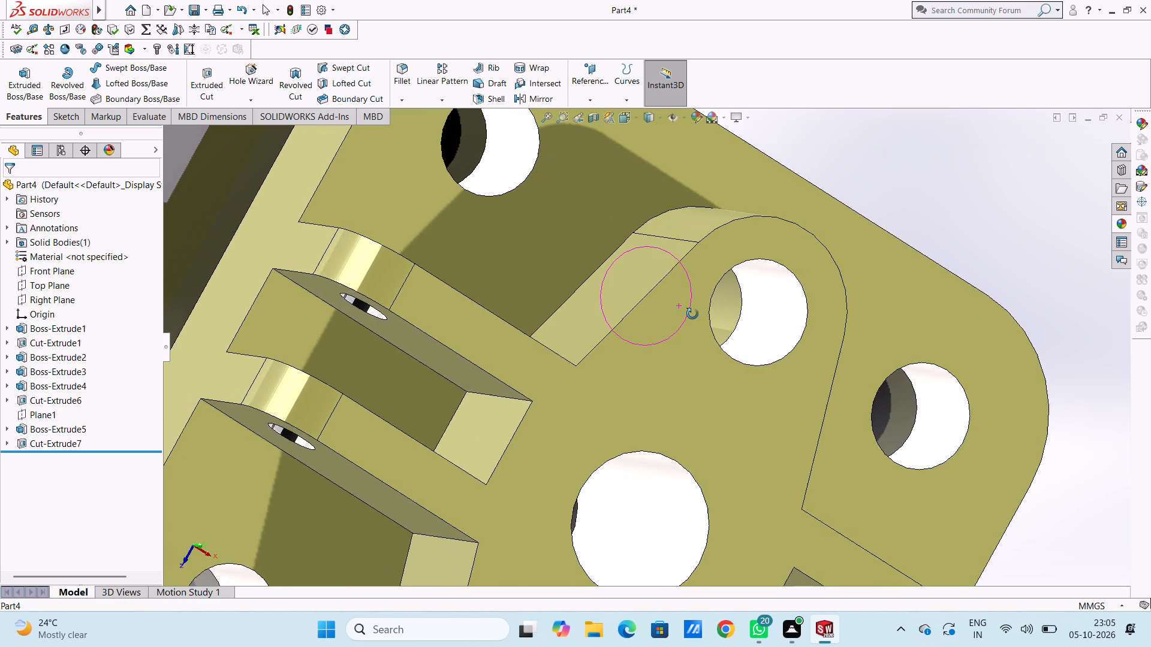
middle_drag(692, 314, 682, 315)
scroll(677, 321, down, 3)
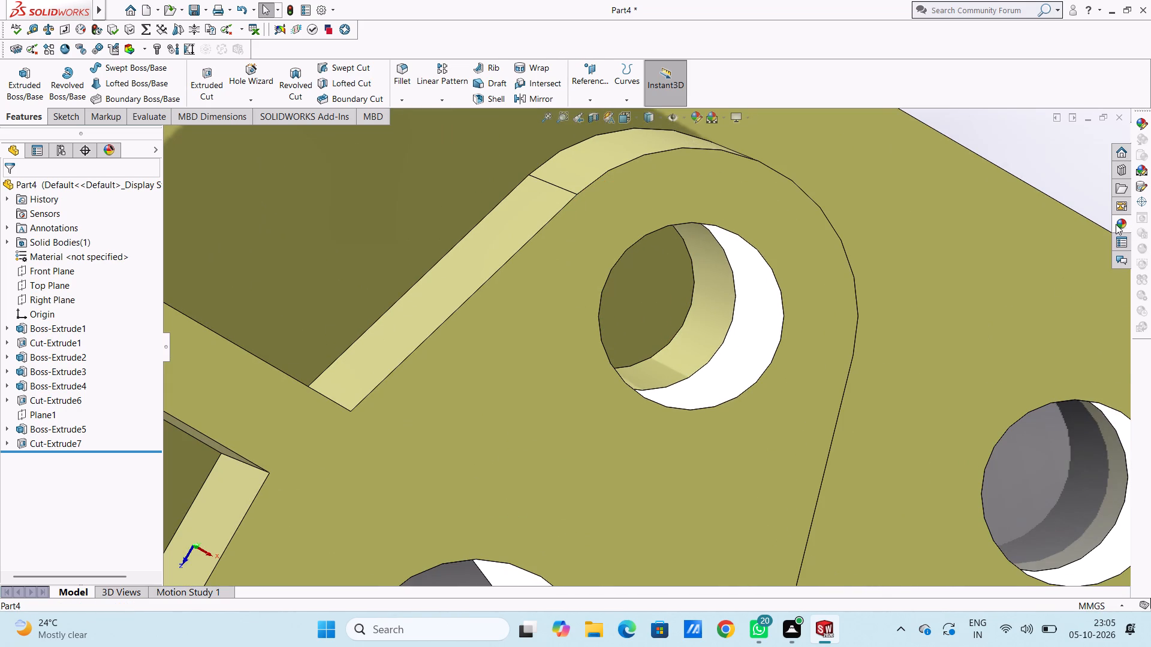
click(1116, 224)
drag(1050, 374, 706, 304)
click(706, 304)
scroll(701, 343, up, 6)
scroll(660, 413, up, 4)
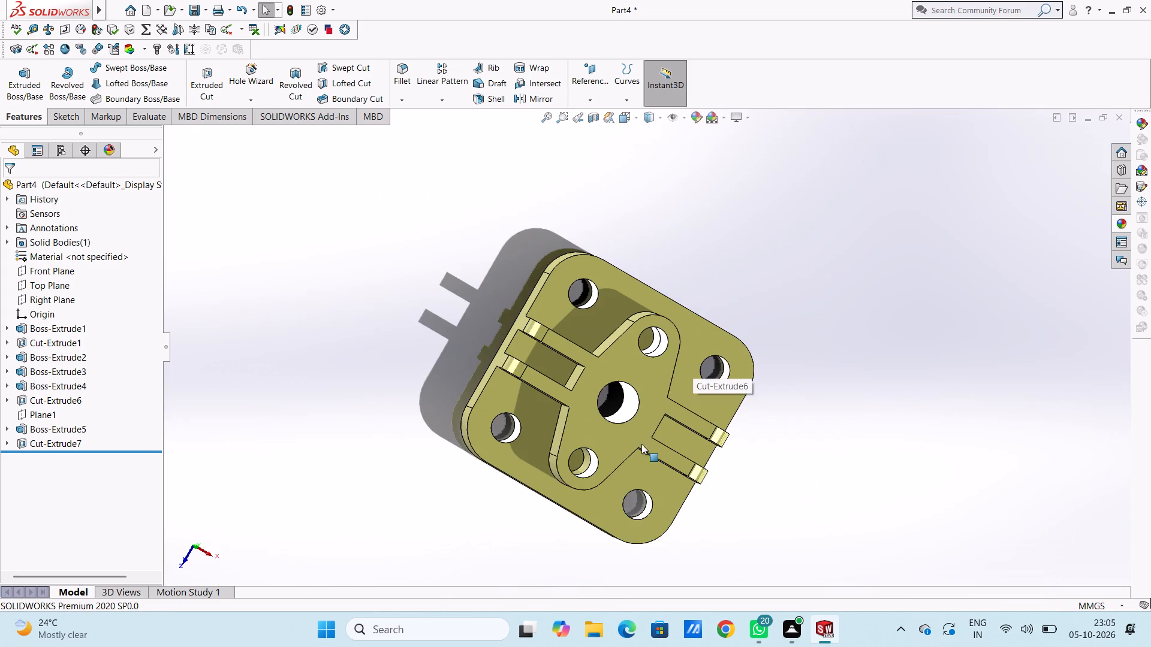
Apply the chromium plate appearance to the lower inner face of the raised flange's front hole and return to the isometric view.
scroll(609, 473, up, 1)
middle_drag(608, 473, 619, 448)
scroll(601, 433, down, 6)
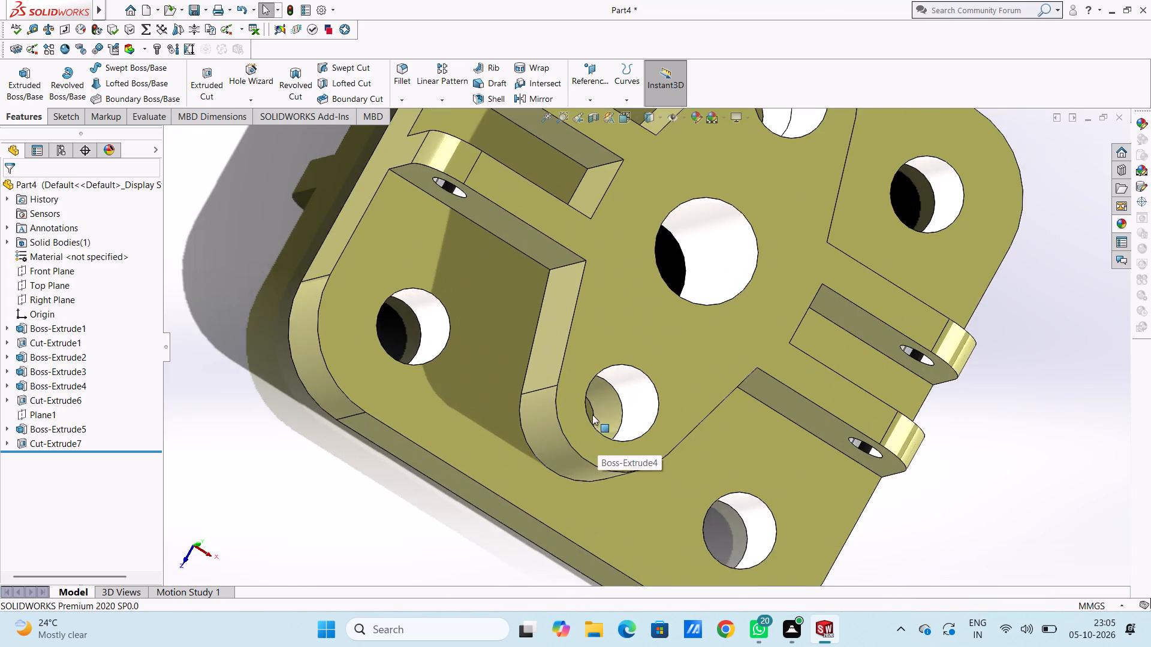
scroll(592, 415, down, 4)
click(1128, 225)
drag(1047, 396, 981, 388)
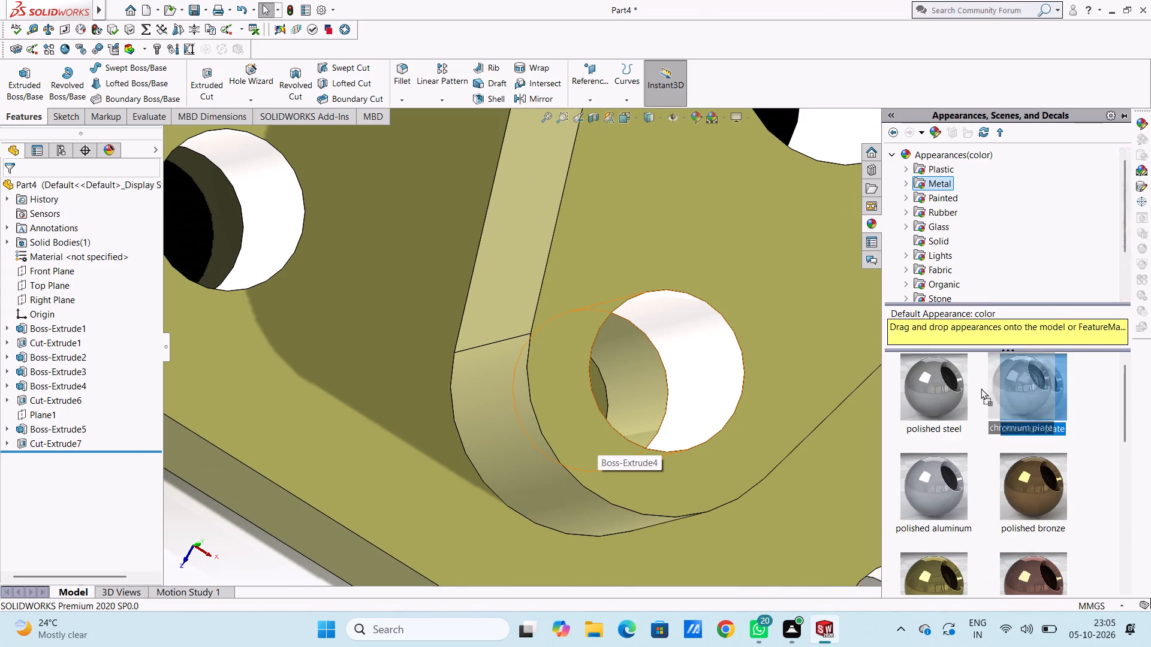
drag(981, 388, 635, 403)
click(635, 404)
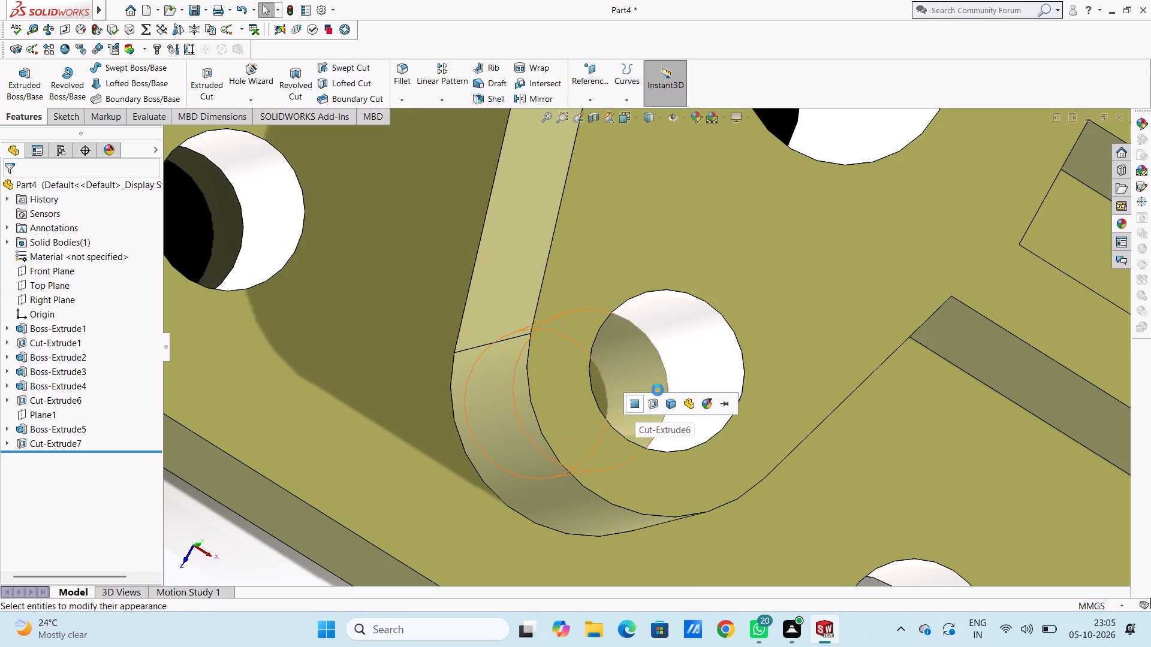
scroll(756, 355, up, 11)
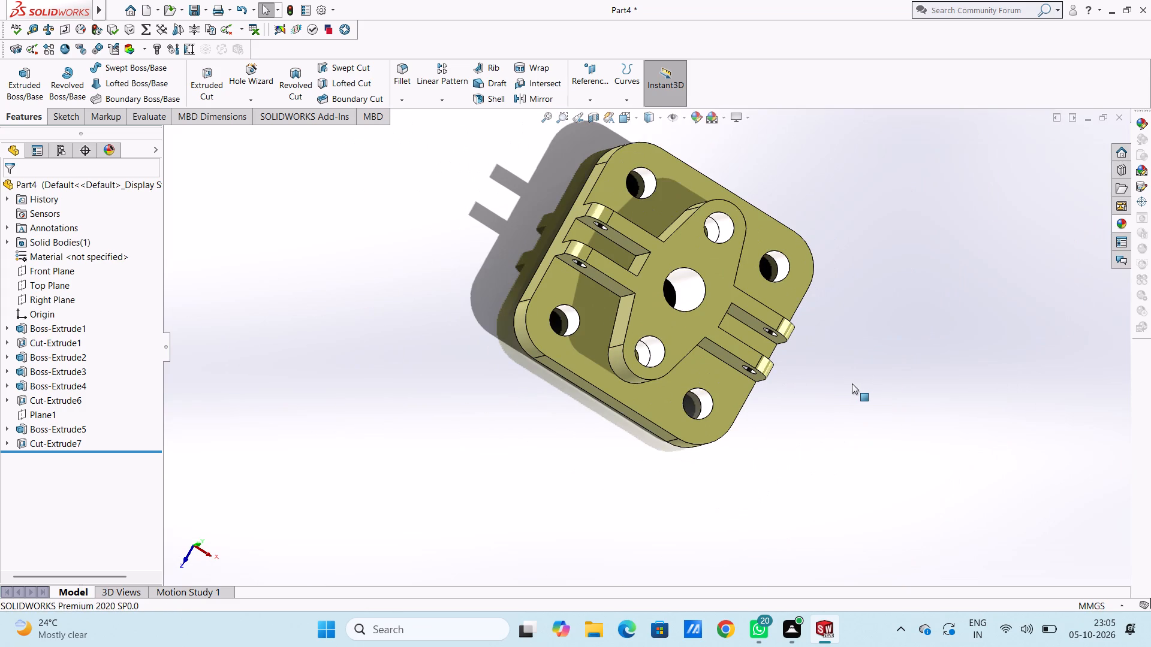
key(Escape)
key(Escape)
key(ctrl+7)
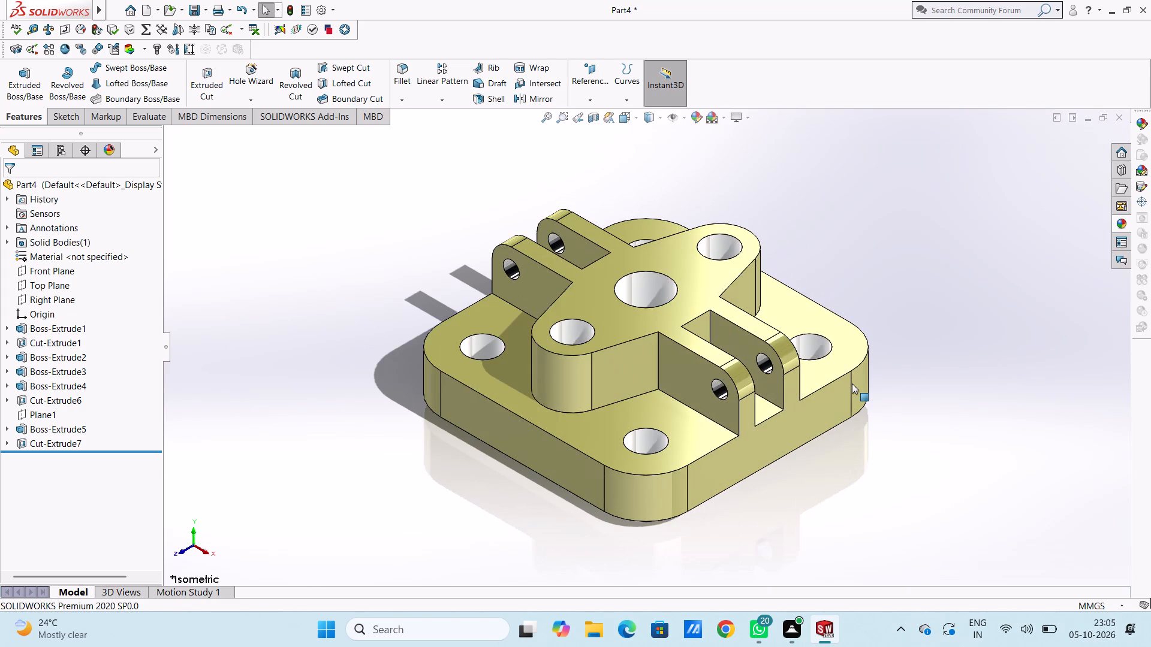
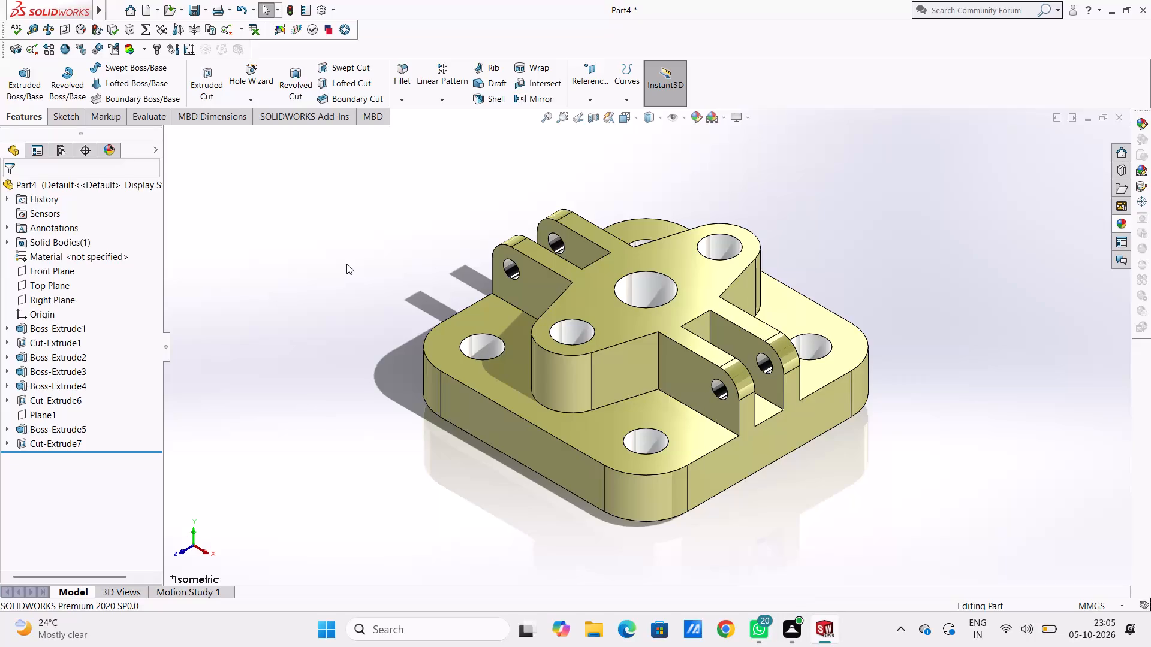
Save the part in Documents as "154mm Square Cross-Arm Top Plate with Central Ø40 Boss".
key(ctrl+s)
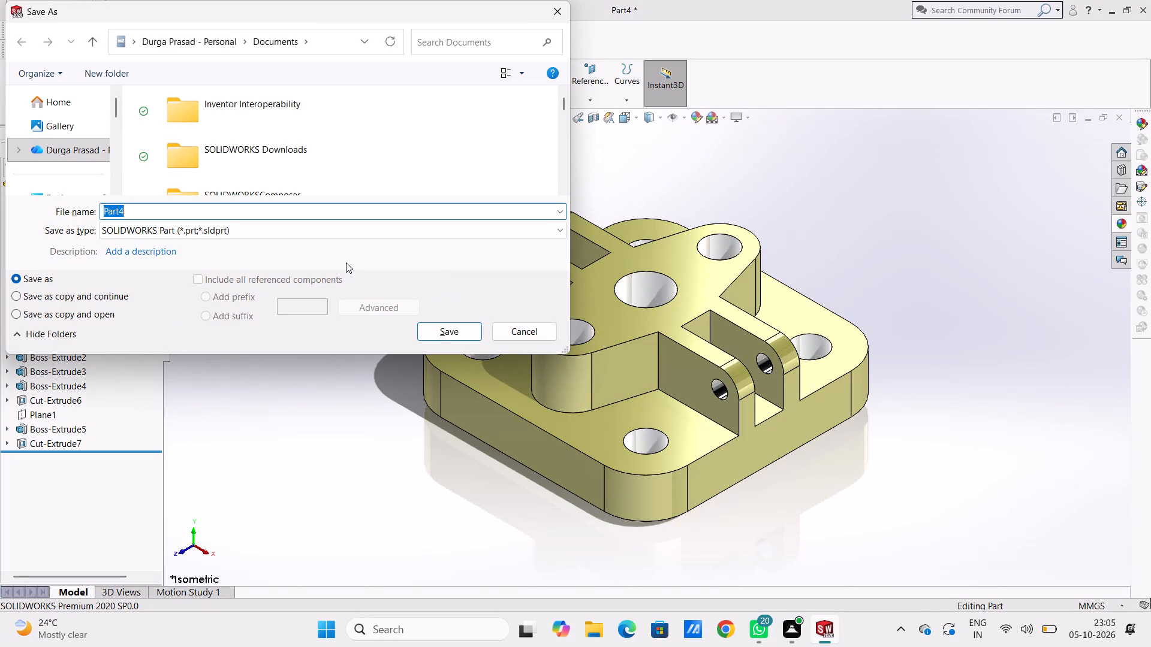
key(ctrl+s)
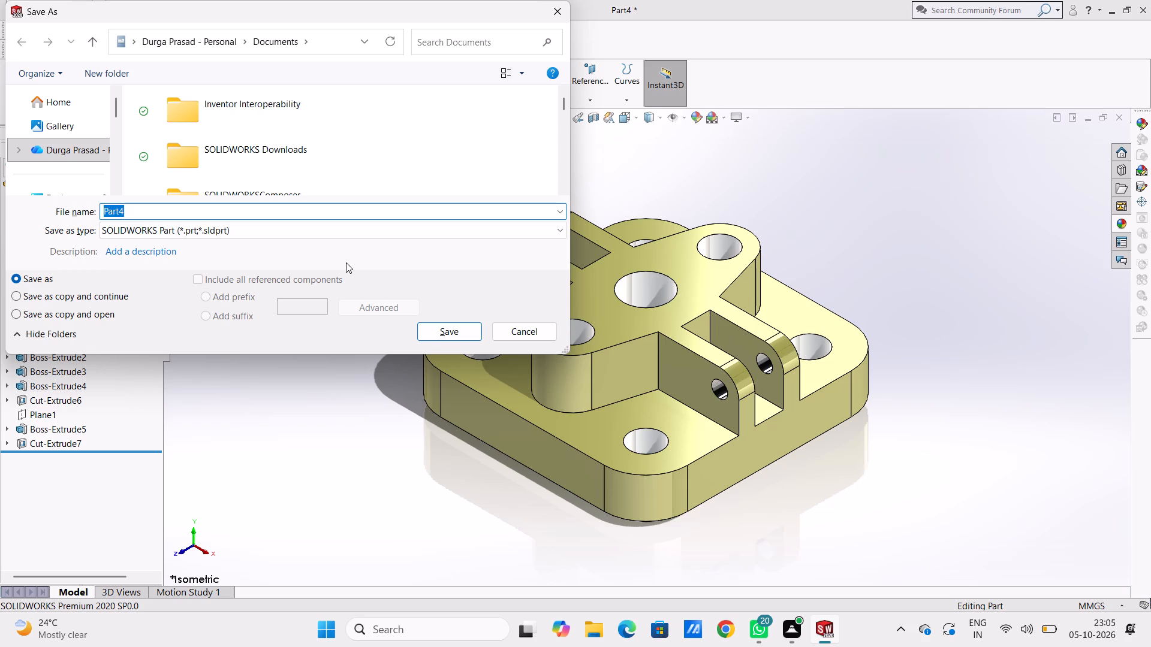
key(ctrl+v)
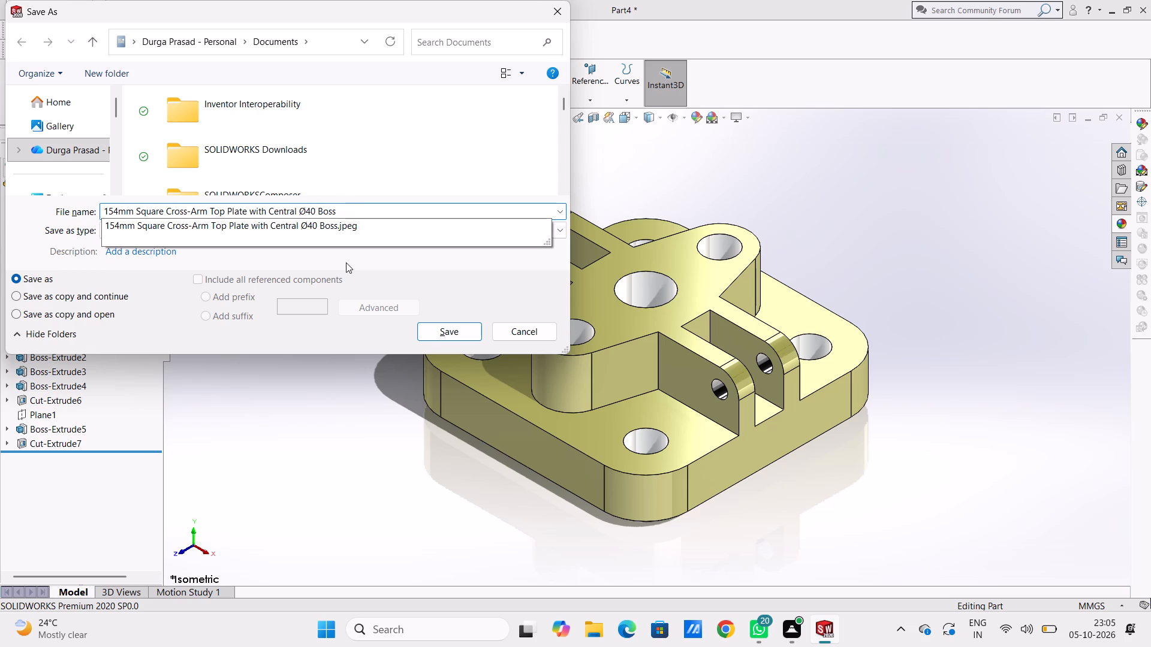
click(441, 329)
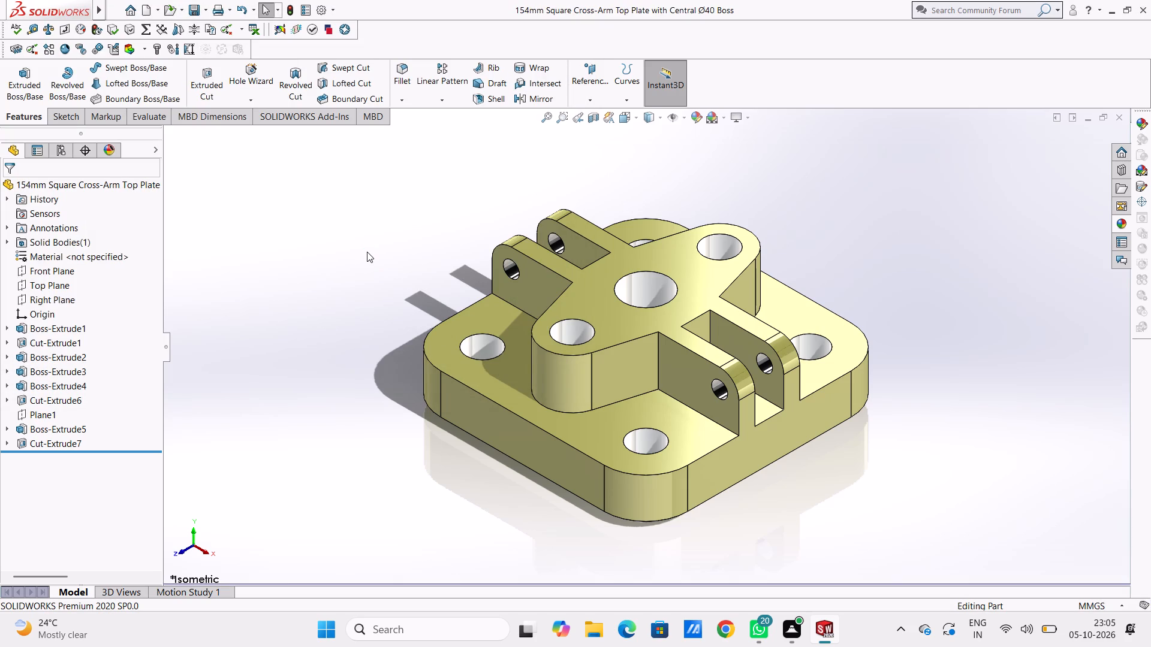
Save a copy of the part as an Adobe Portable Document Format (*.pdf) file under the same name.
click(206, 11)
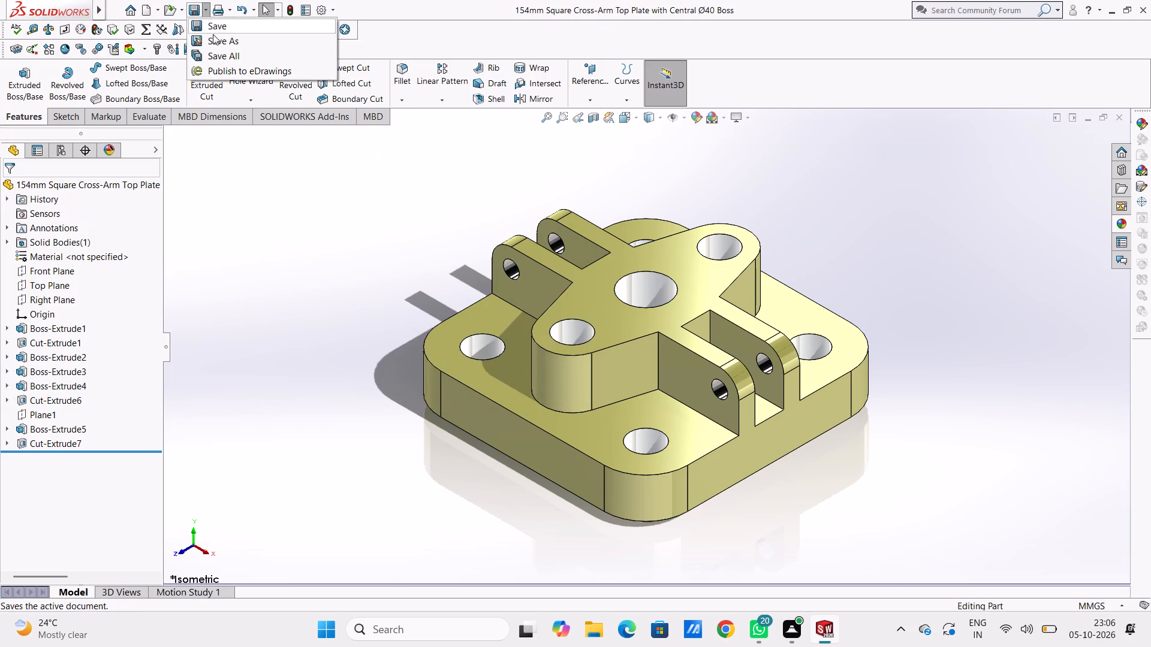
click(215, 38)
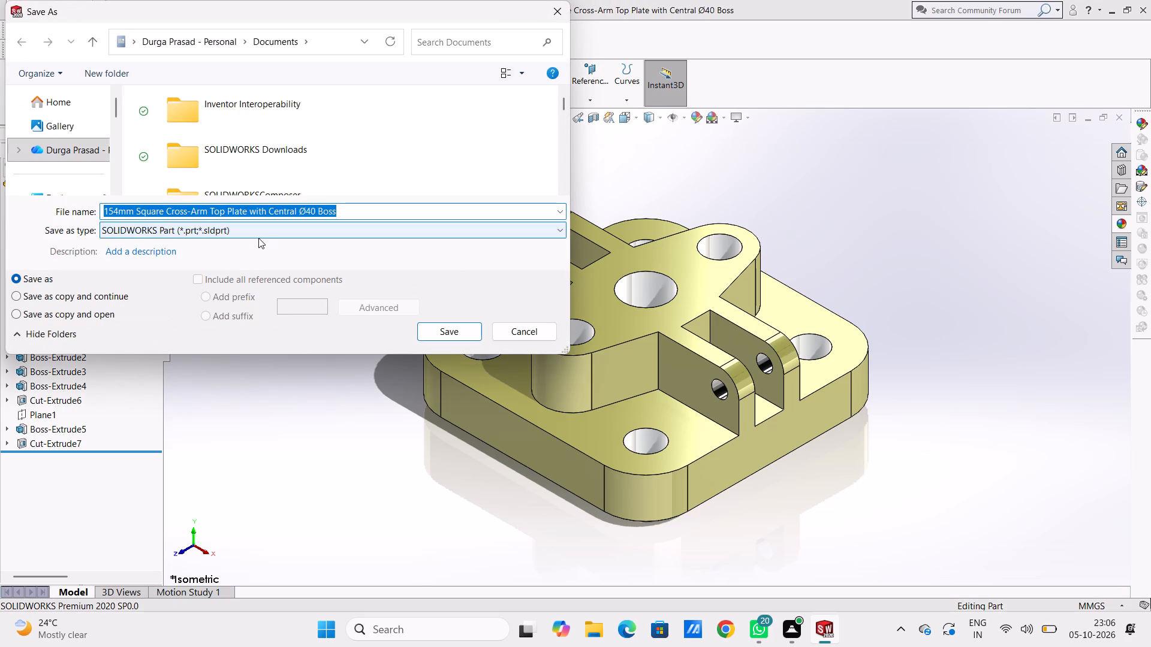
click(288, 229)
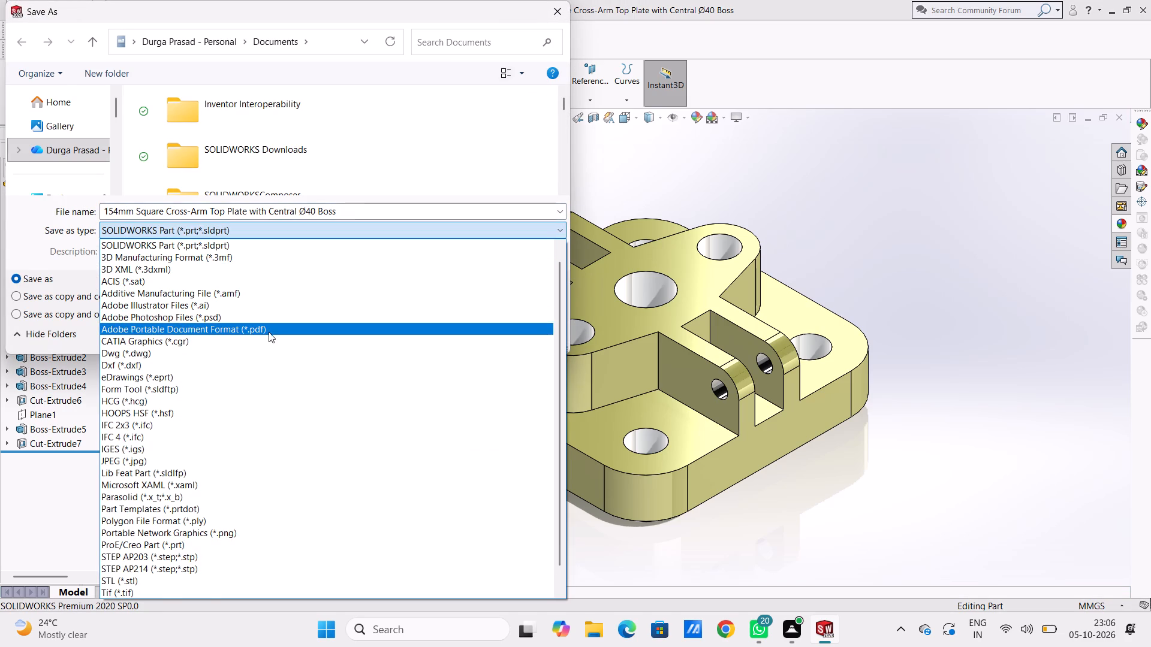
click(269, 332)
click(445, 356)
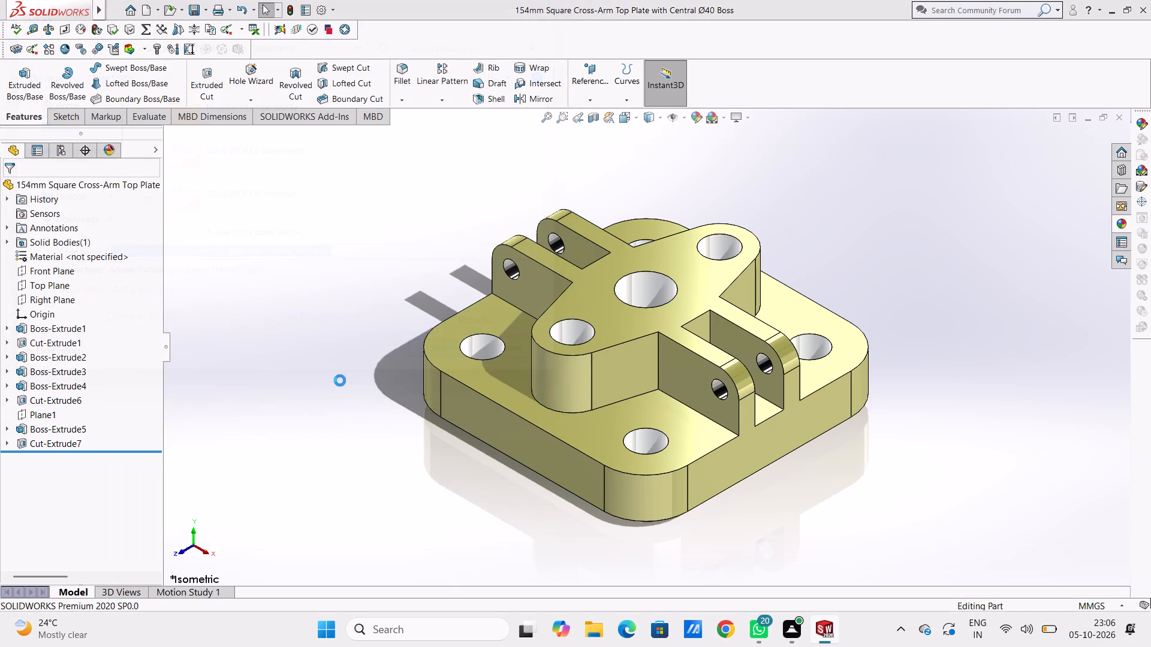